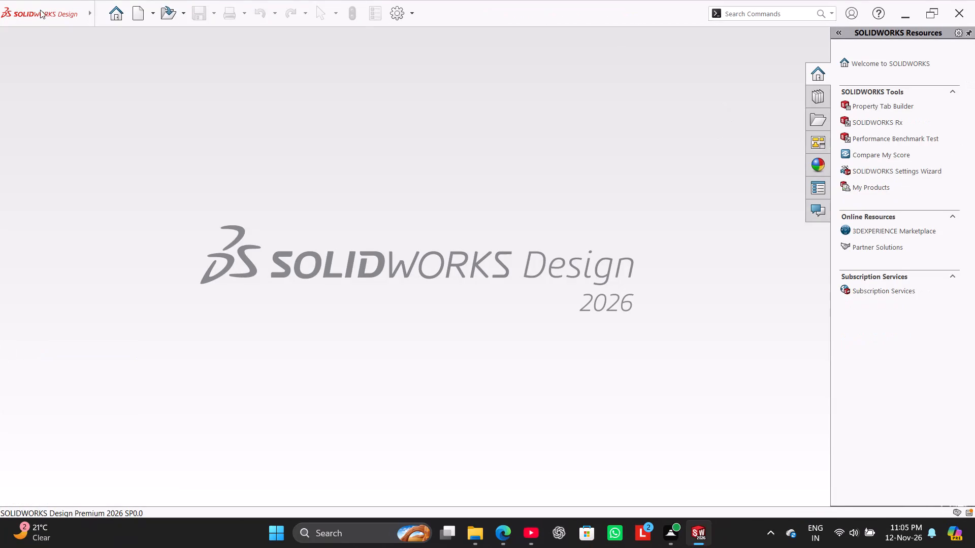
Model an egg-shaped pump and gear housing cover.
Create a new part document.
left_click(57, 82)
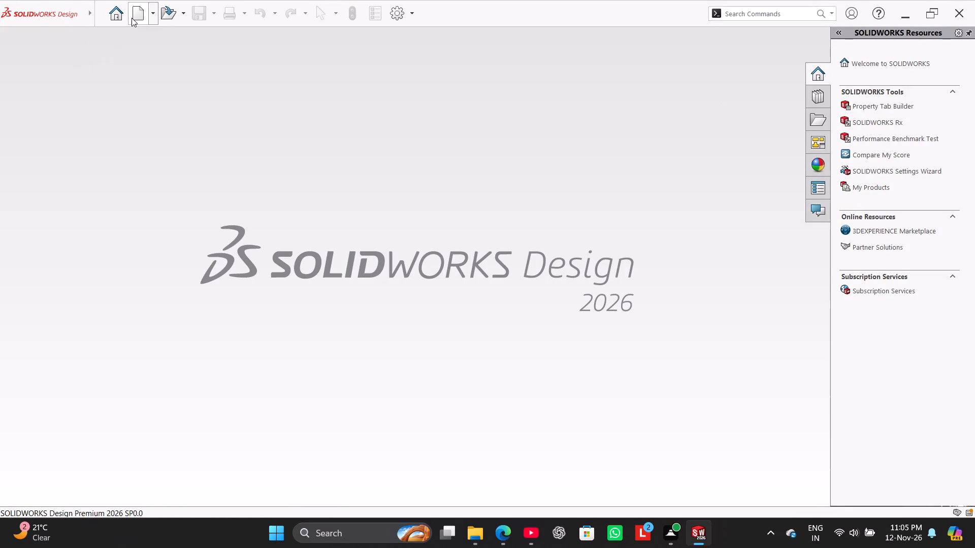
left_click(132, 18)
left_click(239, 213)
left_click(250, 246)
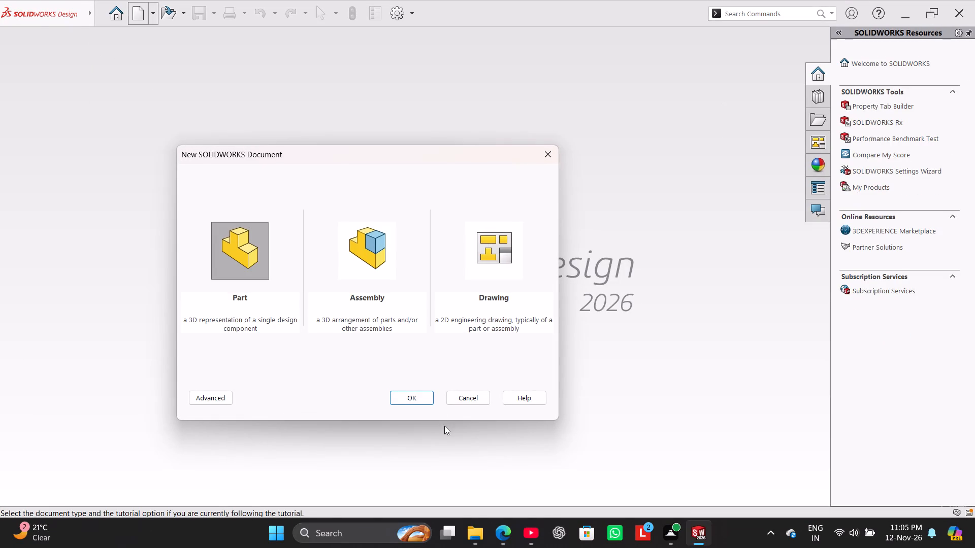
left_click(422, 398)
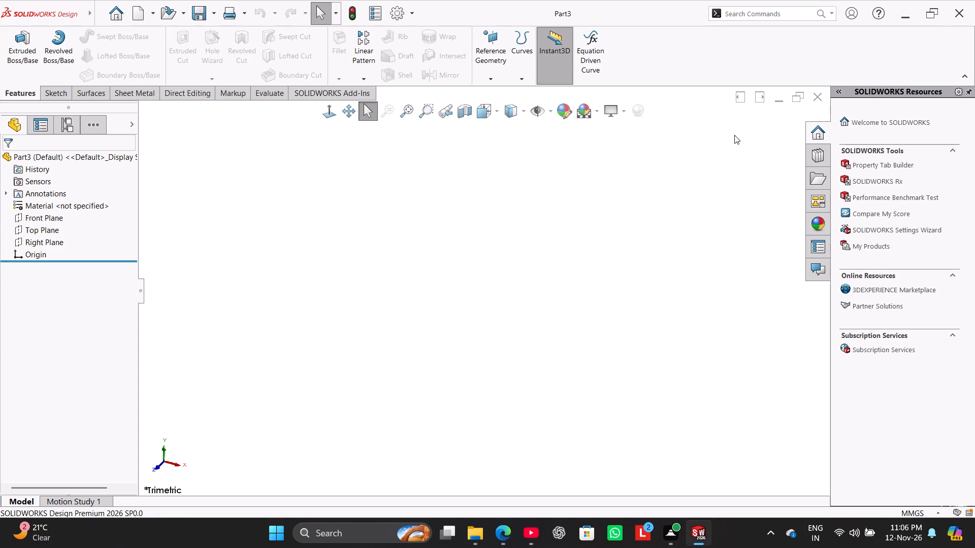
Switch to Microsoft Edge, resume the paused YouTube song video, and return to SOLIDWORKS.
left_click(536, 525)
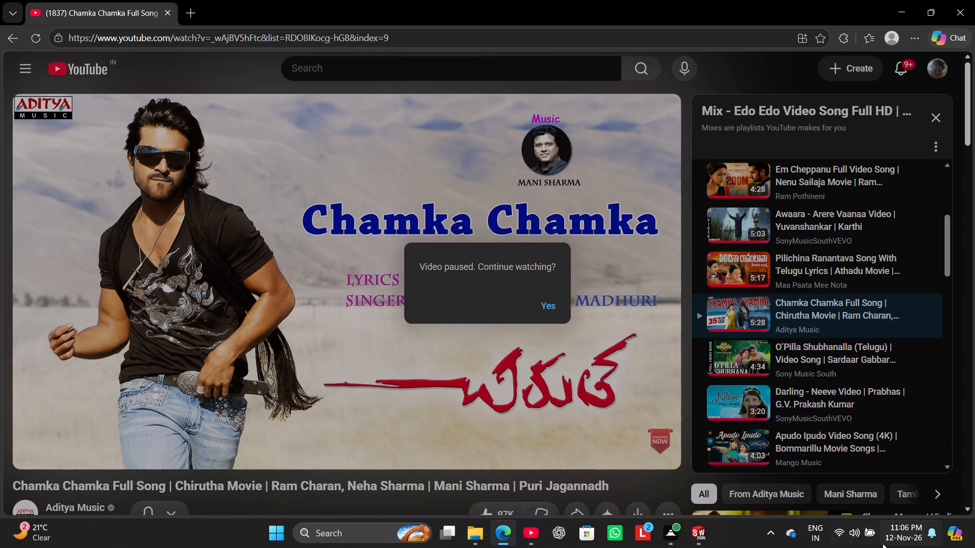
left_click(864, 542)
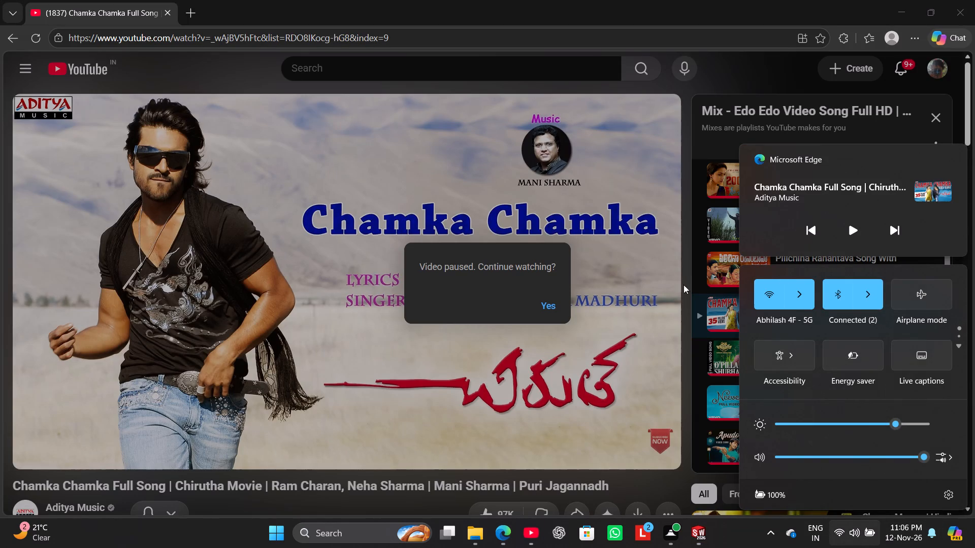
left_click(535, 301)
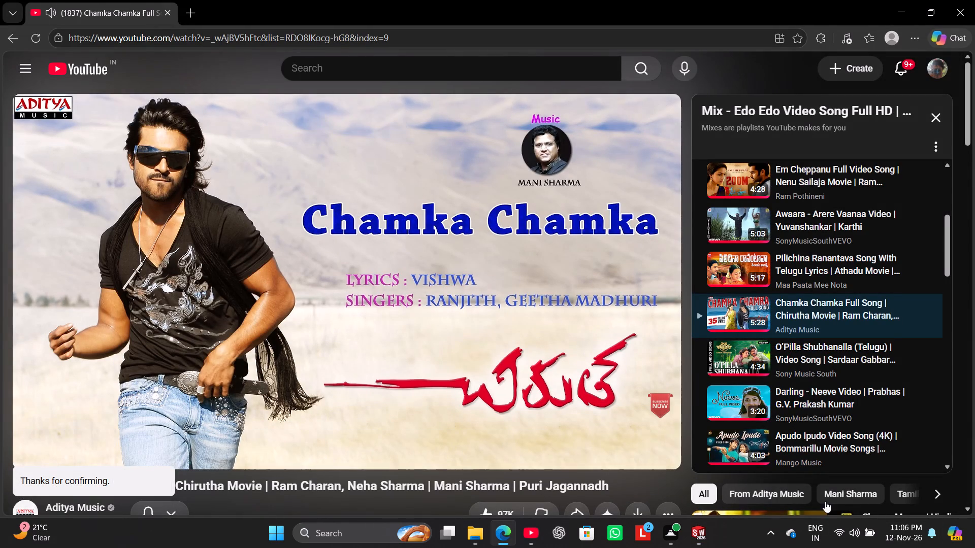
left_click(860, 536)
left_click(706, 538)
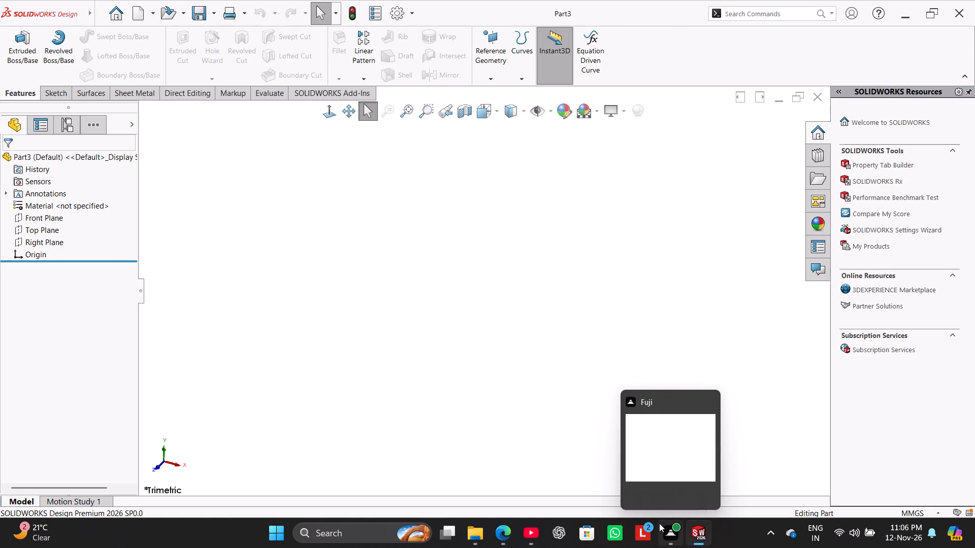
left_click(523, 364)
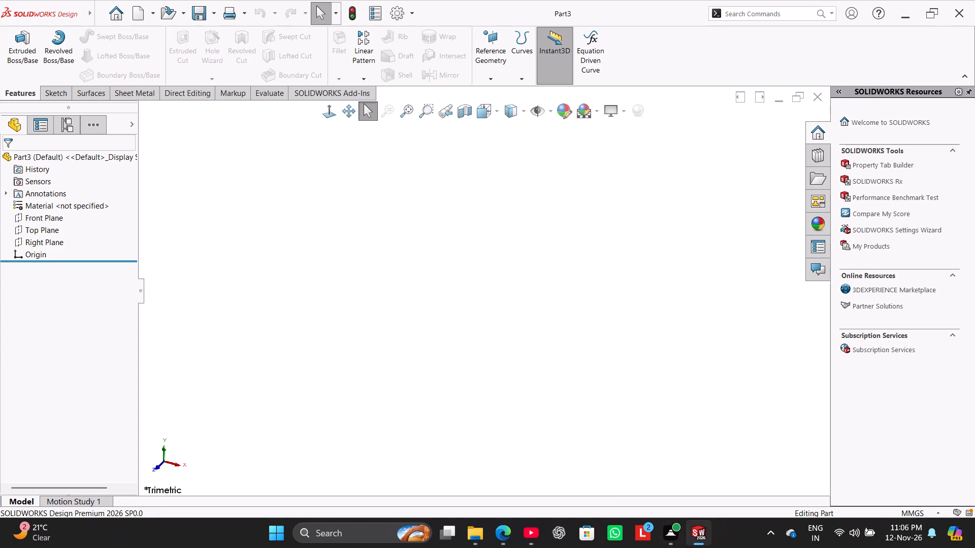
Switch to File Explorer and go up from the Fuji tasks folder to Documents.
left_click(472, 534)
left_click(97, 45)
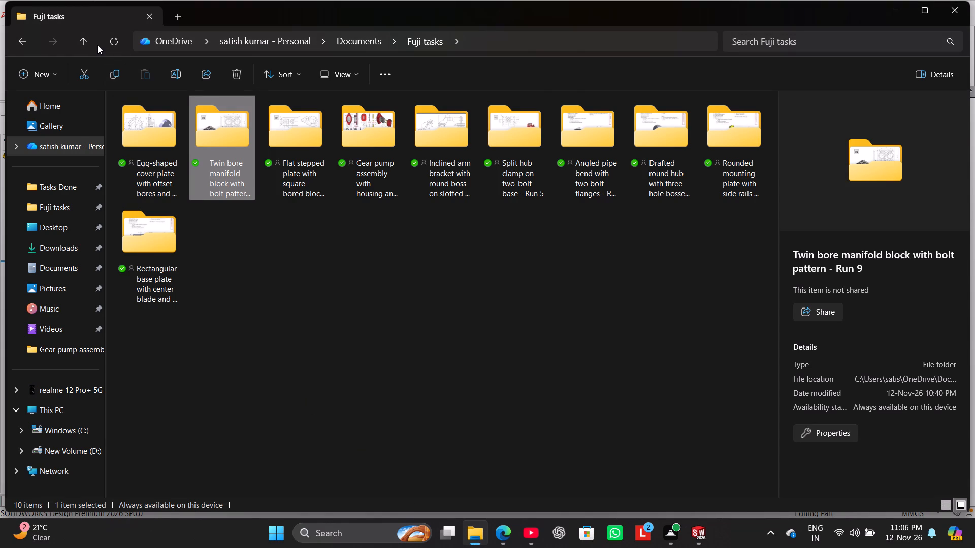
left_click(75, 45)
left_click(237, 310)
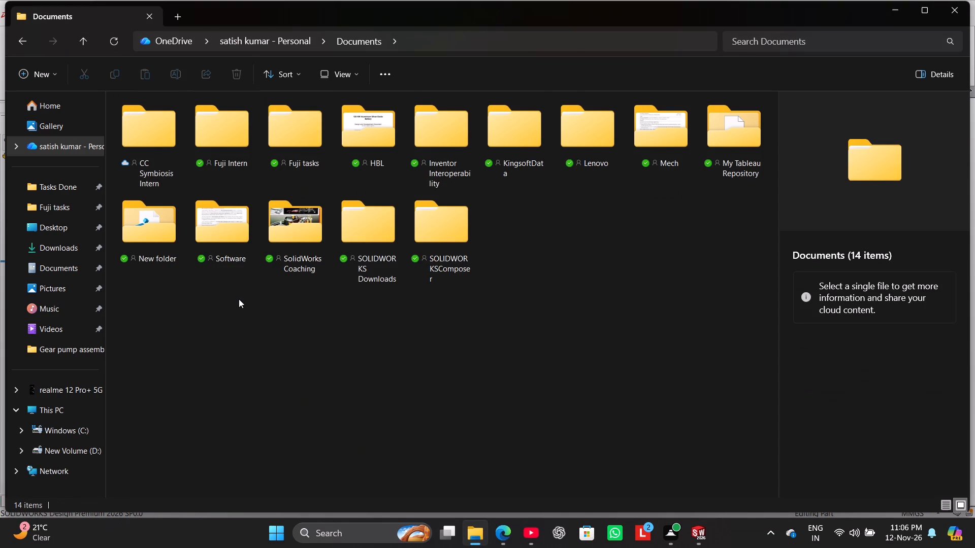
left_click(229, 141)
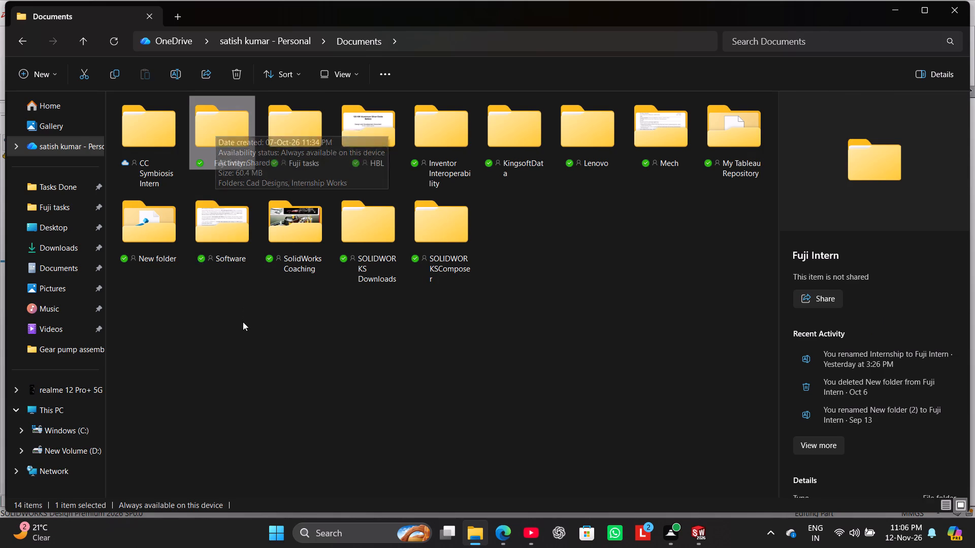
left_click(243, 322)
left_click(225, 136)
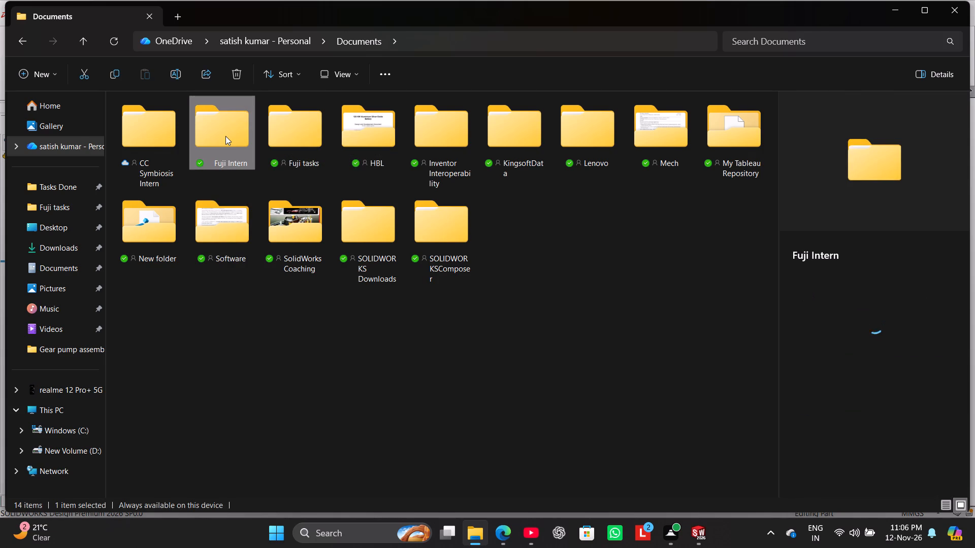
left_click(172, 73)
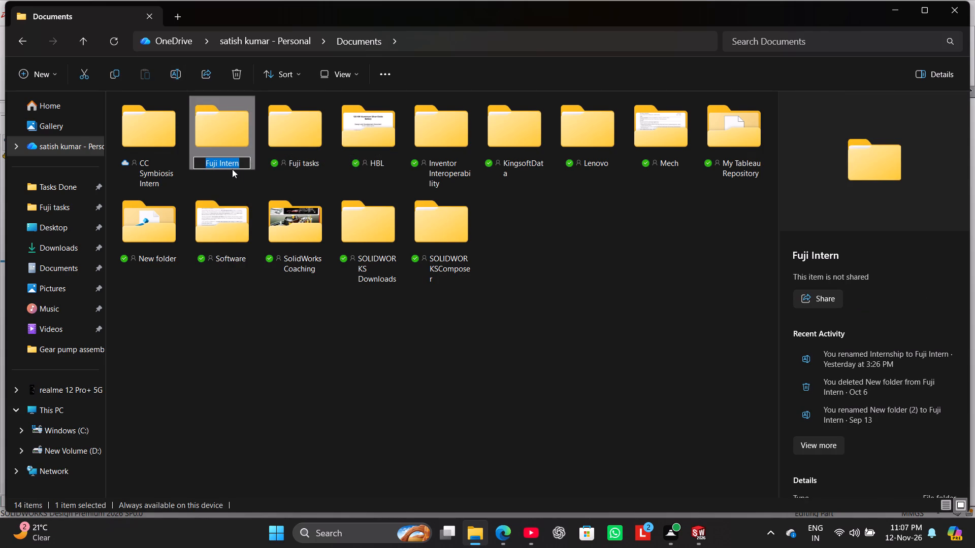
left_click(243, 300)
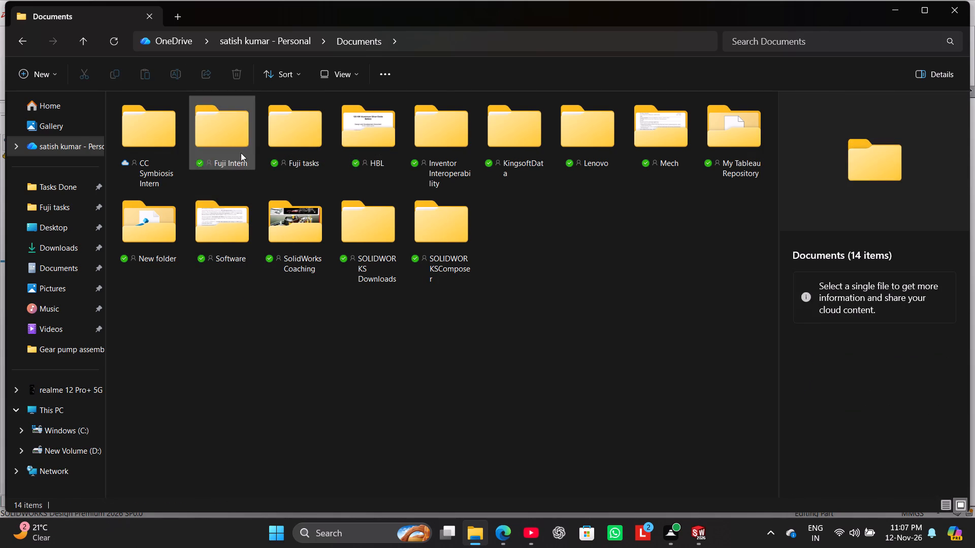
Look at the drawing images in Fuji Intern's Cad Designs subfolder and return to the Documents folder.
double_click(241, 153)
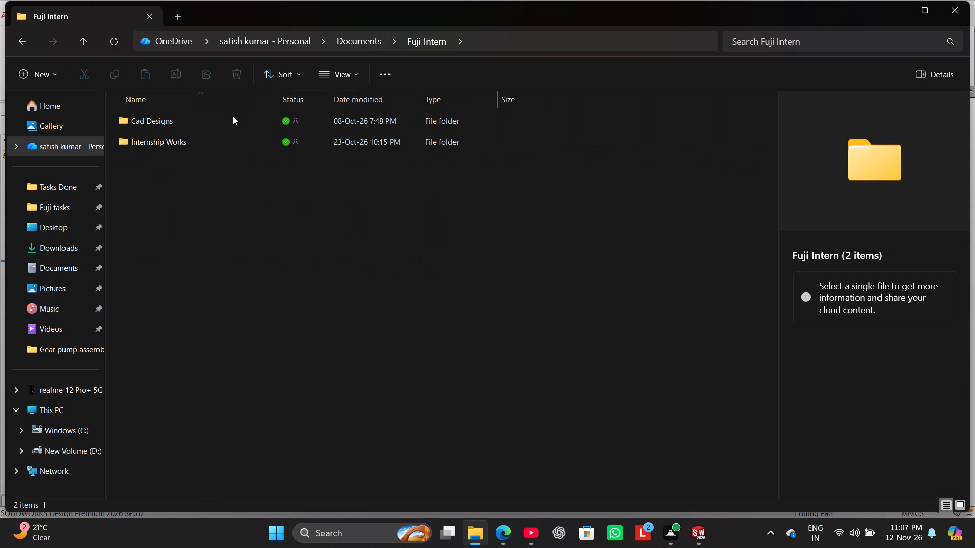
double_click(233, 116)
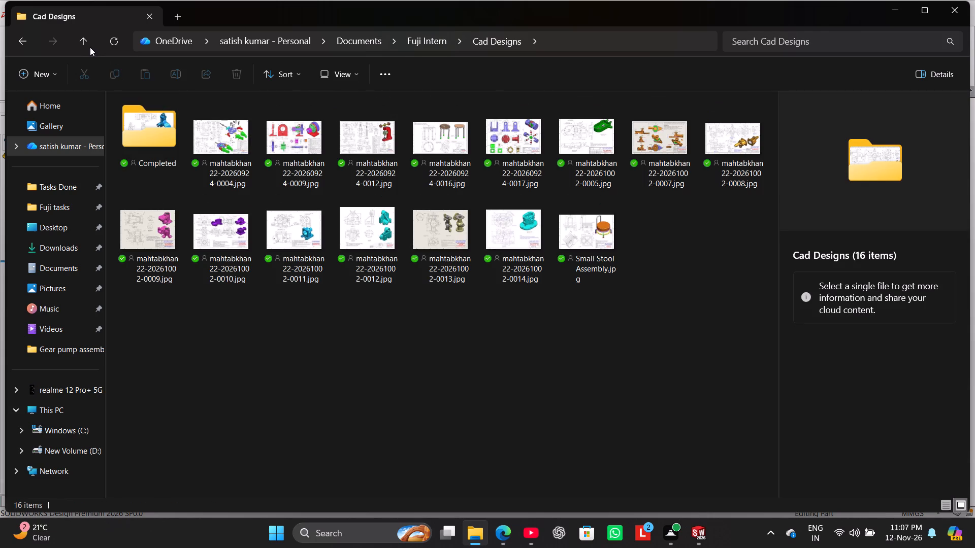
left_click(86, 45)
left_click(86, 45)
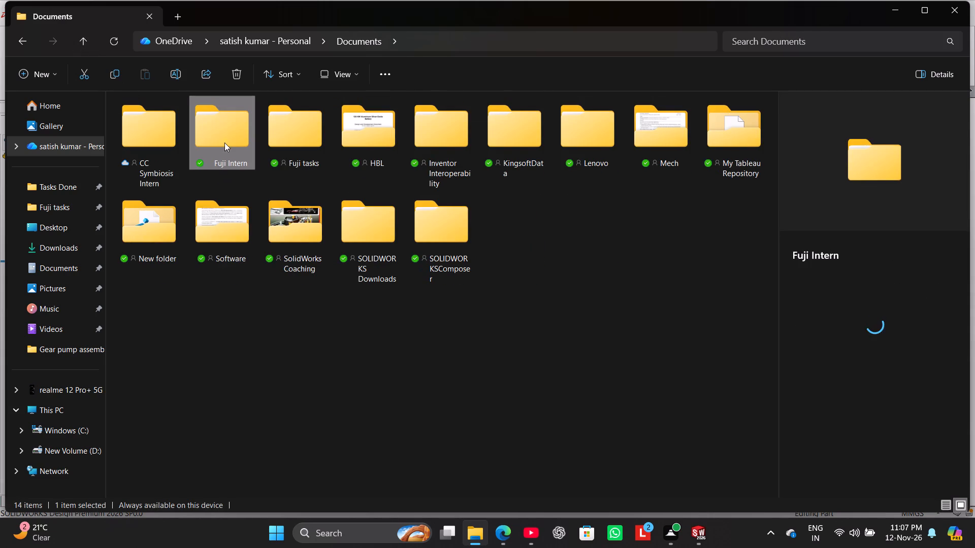
Open the name of the Fuji Intern folder in Documents for editing.
left_click(222, 136)
left_click(179, 78)
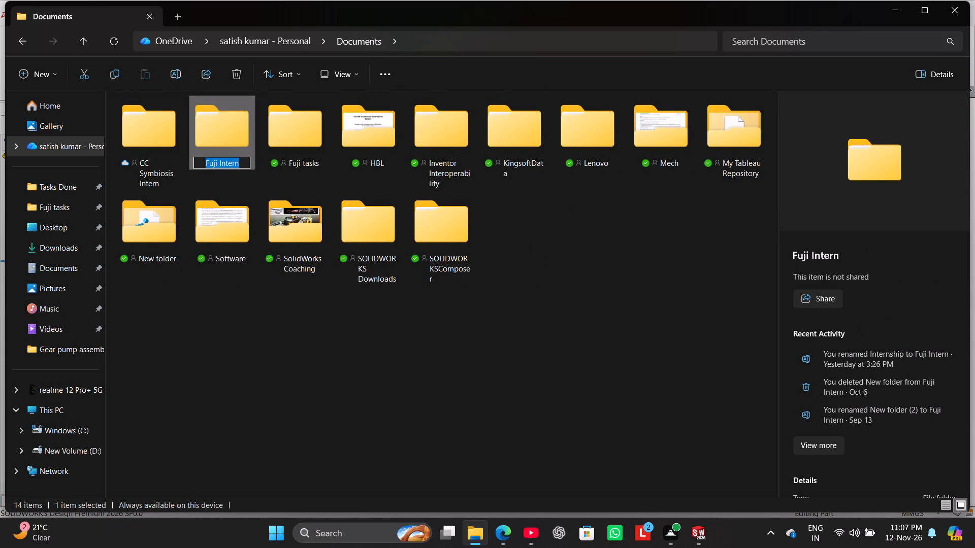
left_click(219, 163)
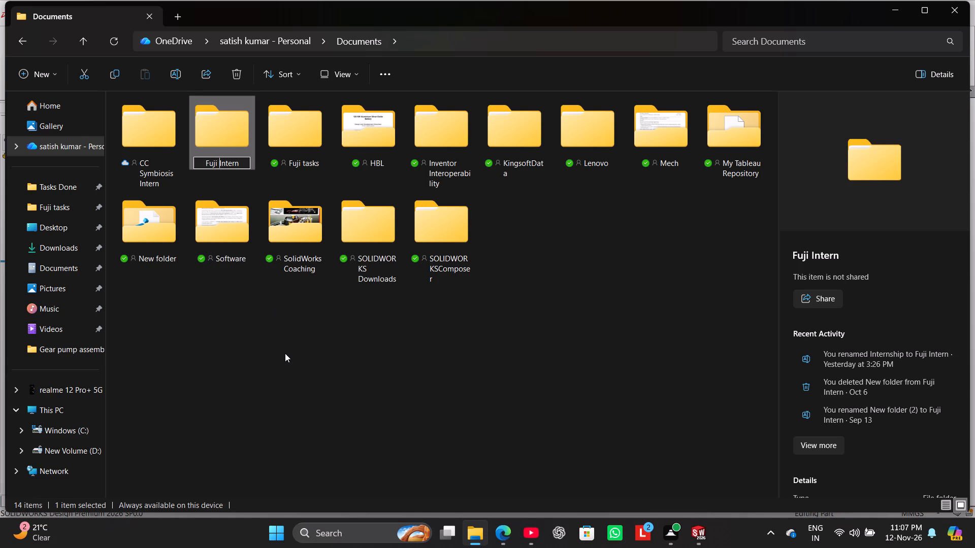
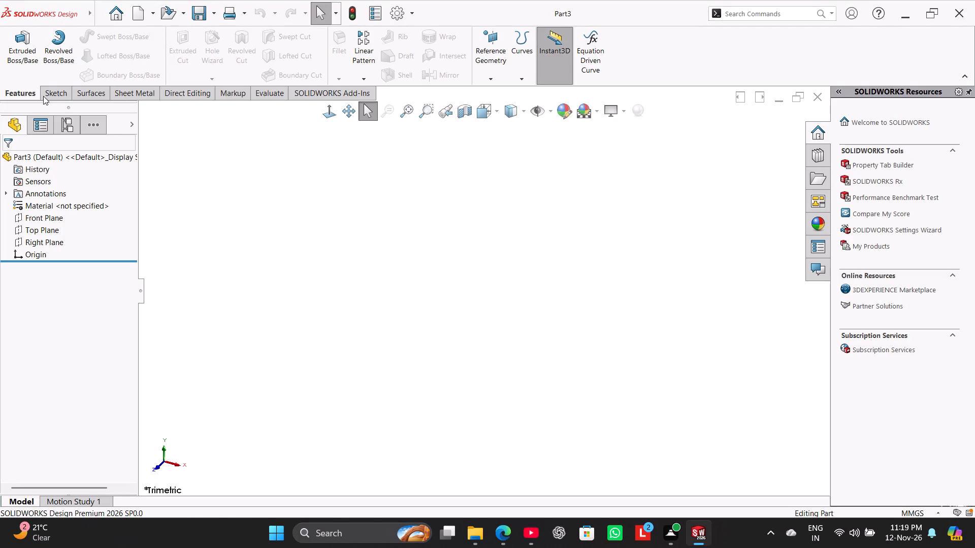
Start a sketch on the Right Plane and draw a centre rectangle from the origin, about 74 mm wide and 102 mm high.
left_click(60, 90)
left_click(16, 52)
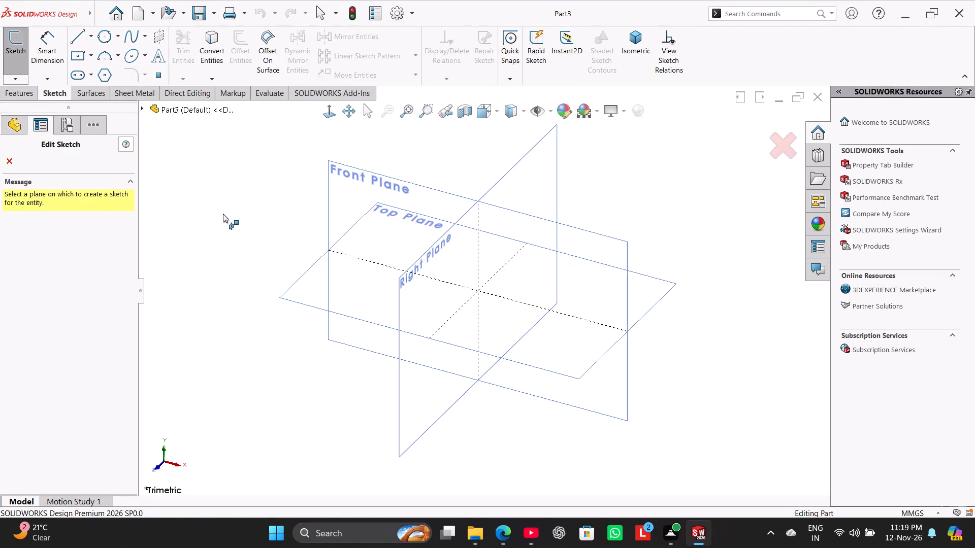
left_click(430, 254)
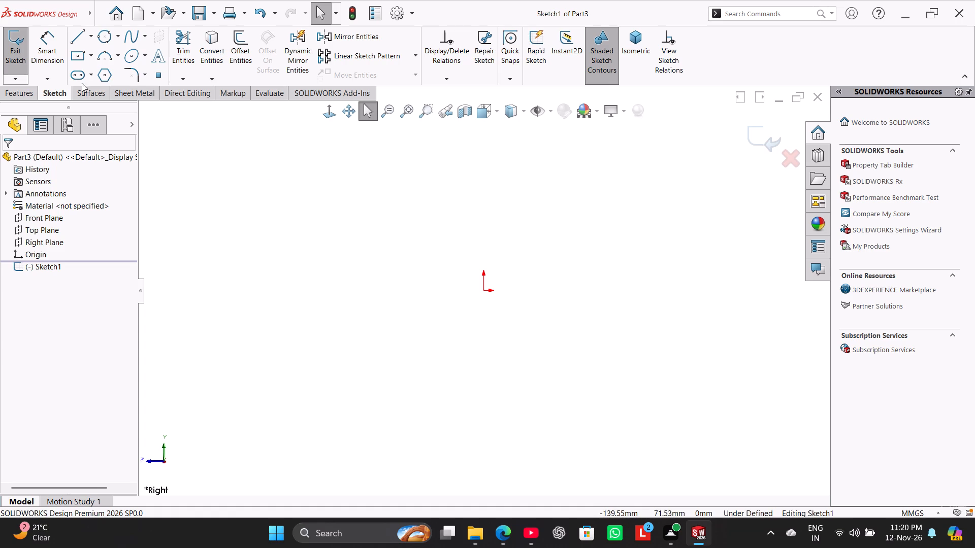
left_click(74, 57)
left_click(483, 290)
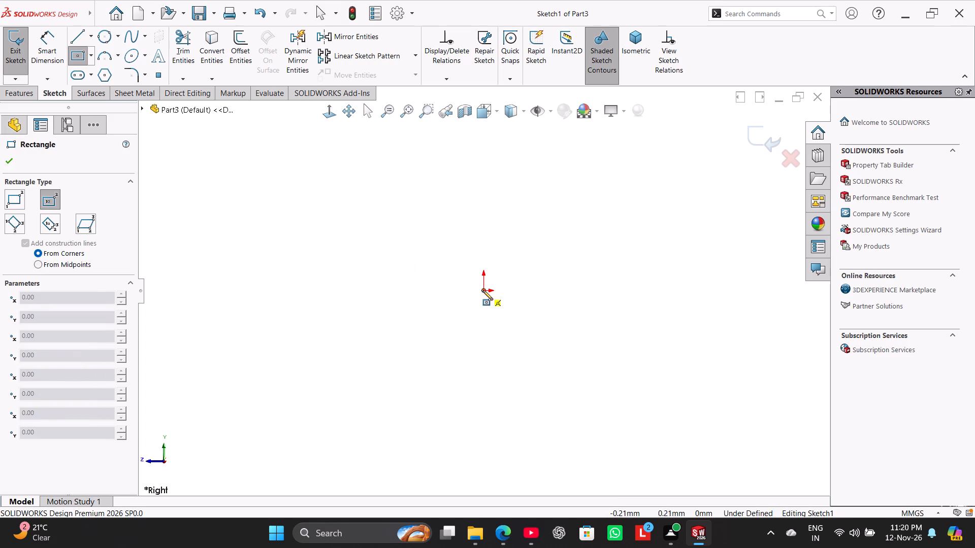
left_click(575, 416)
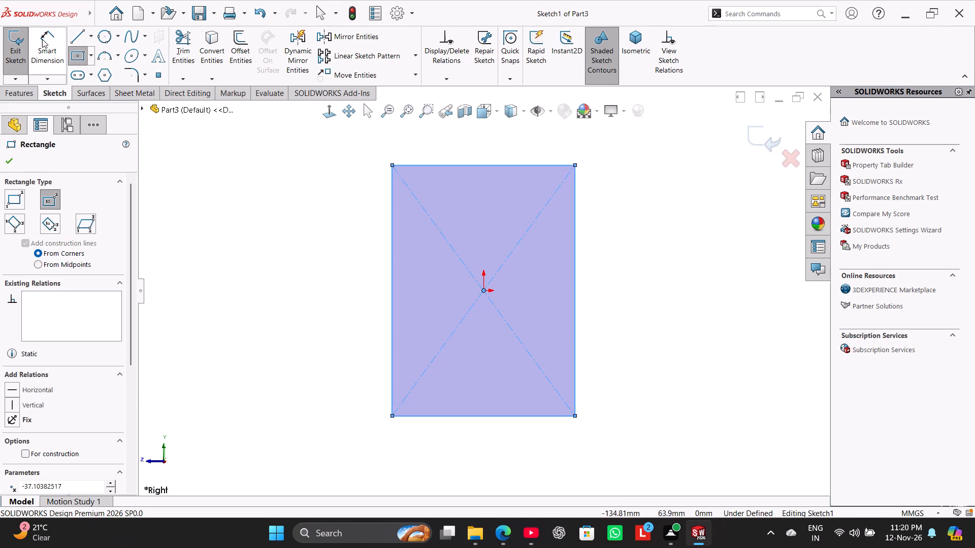
Dimension the rectangle's vertical side and set its height to 150 mm.
left_click(42, 39)
left_click(394, 280)
left_click(316, 280)
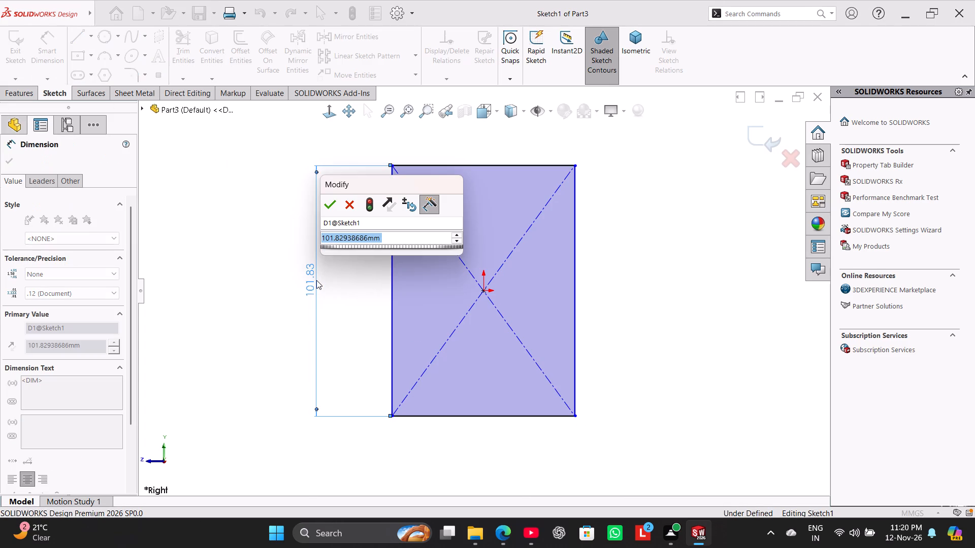
type("150")
key("Return")
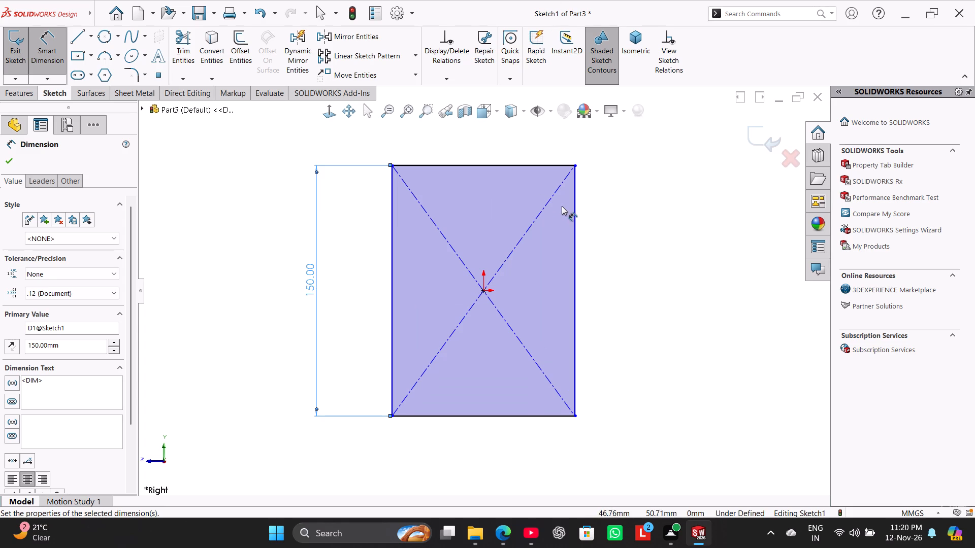
right_click(597, 211)
left_click(624, 243)
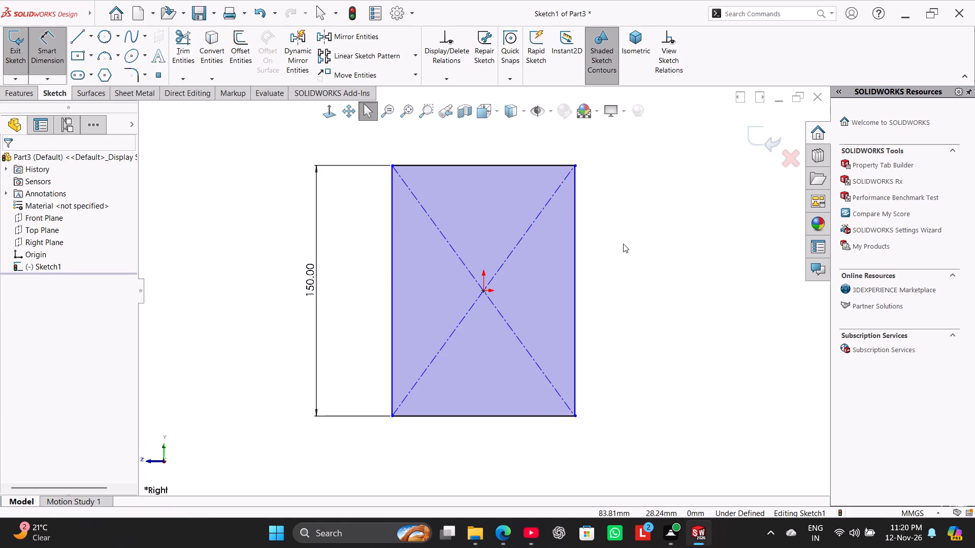
Stretch the rectangle wider by its corner, then dimension its bottom side and set the width to 150 mm.
left_click_drag(575, 165, 620, 169)
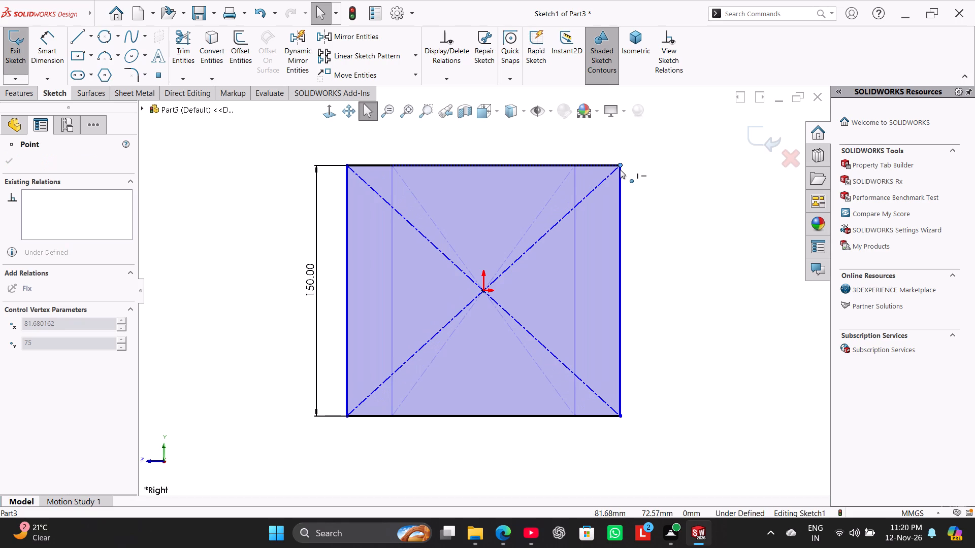
left_click_drag(620, 169, 625, 174)
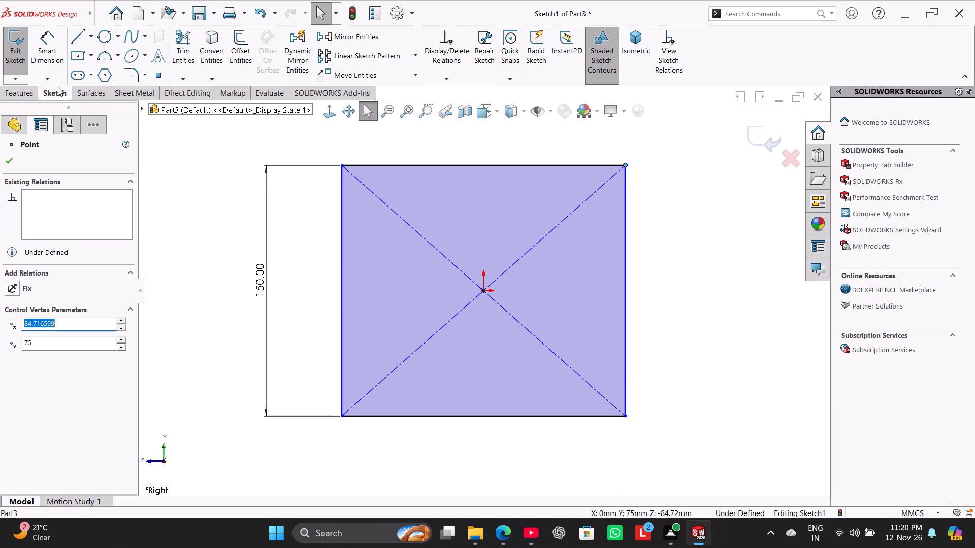
left_click(163, 181)
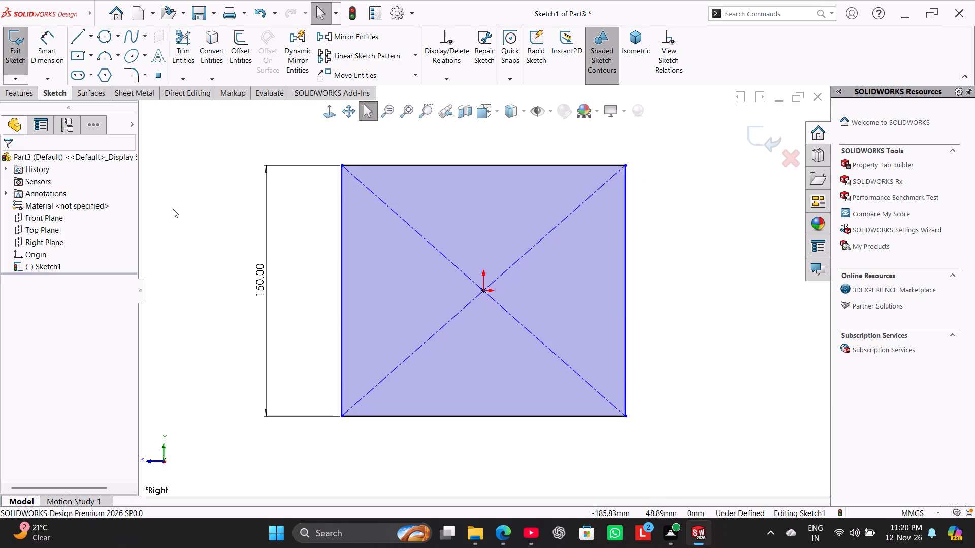
left_click(59, 46)
left_click(441, 417)
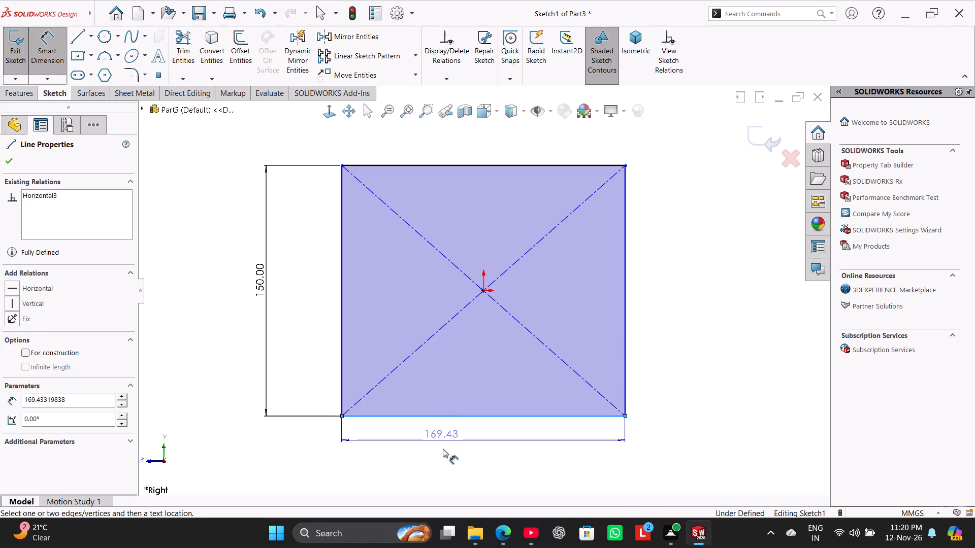
left_click(448, 461)
type("150")
key("Return")
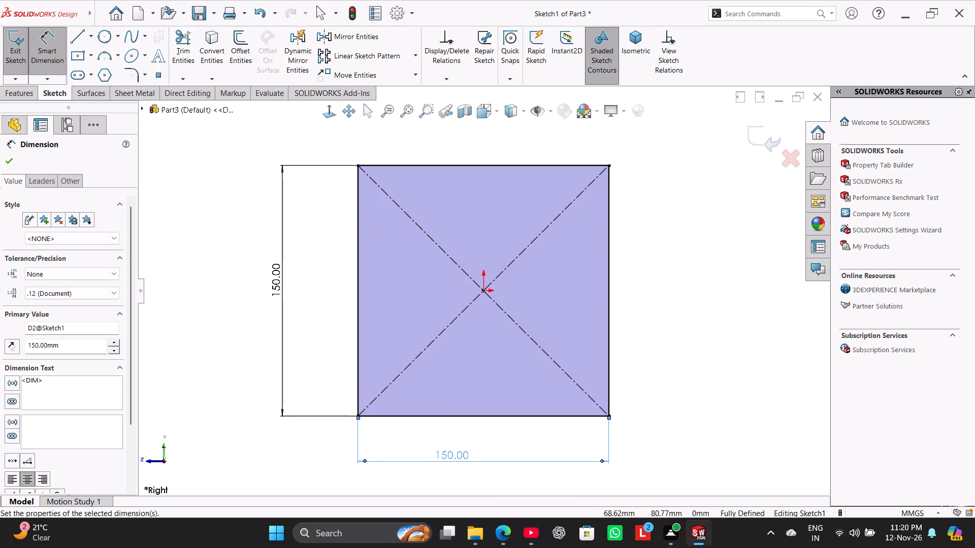
Extrude the square sketch as a Blind boss 21 mm deep towards positive X.
left_click(27, 98)
left_click(11, 50)
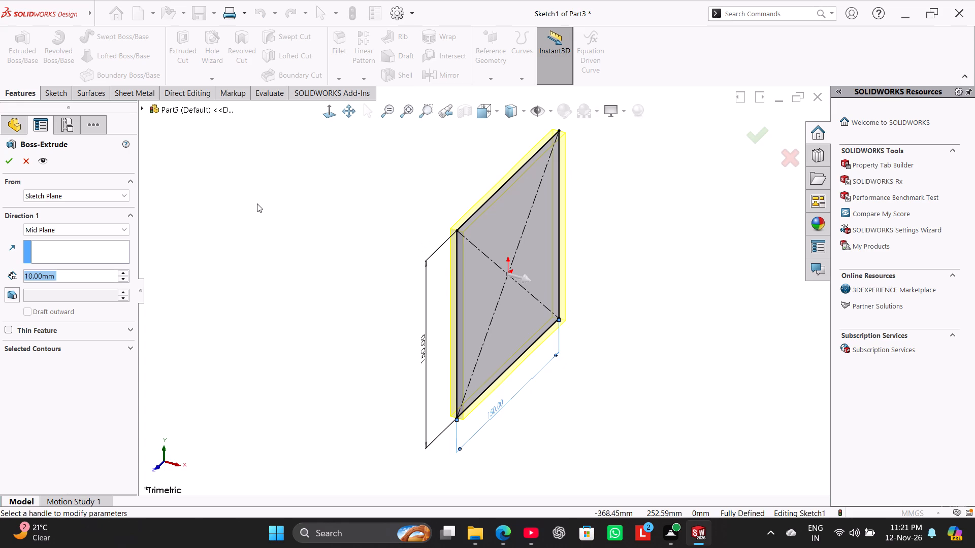
type("21")
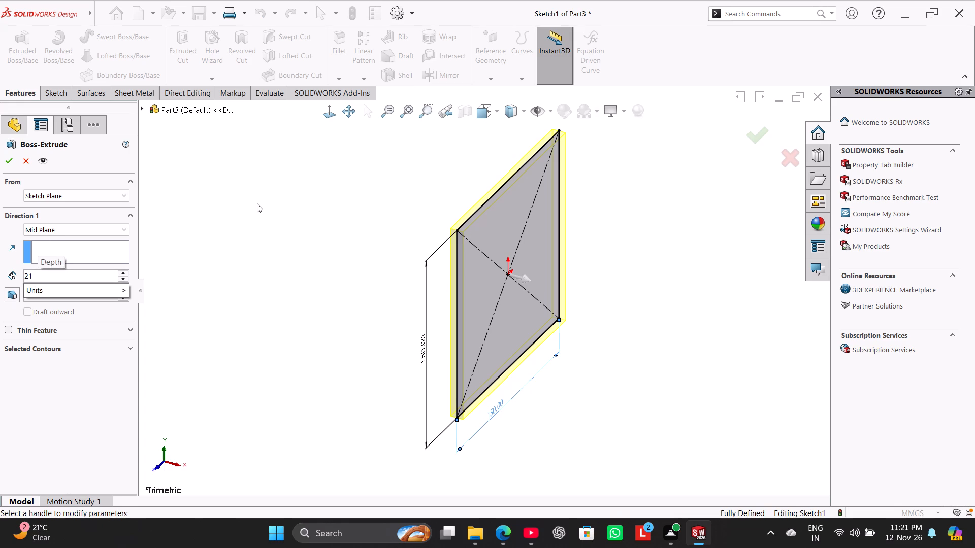
key("Return")
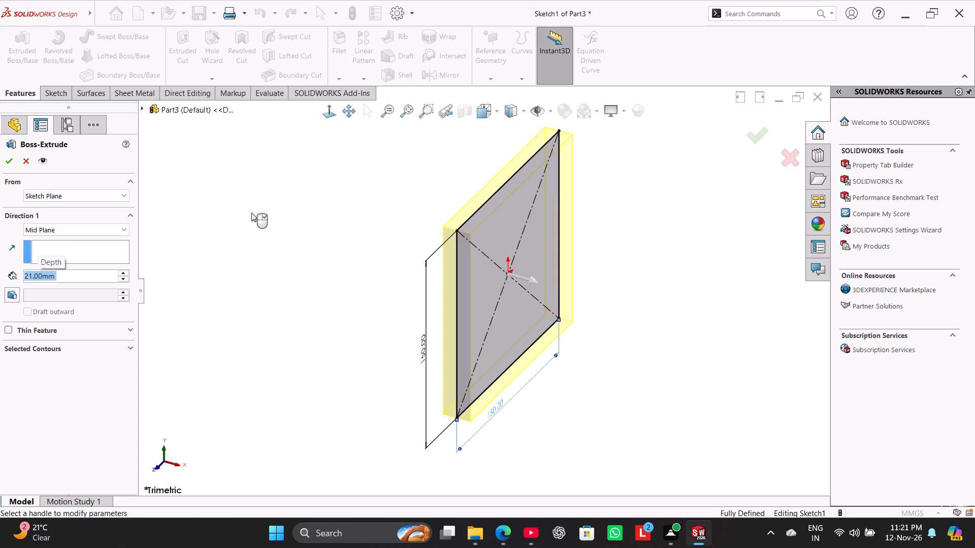
left_click(105, 227)
left_click(100, 239)
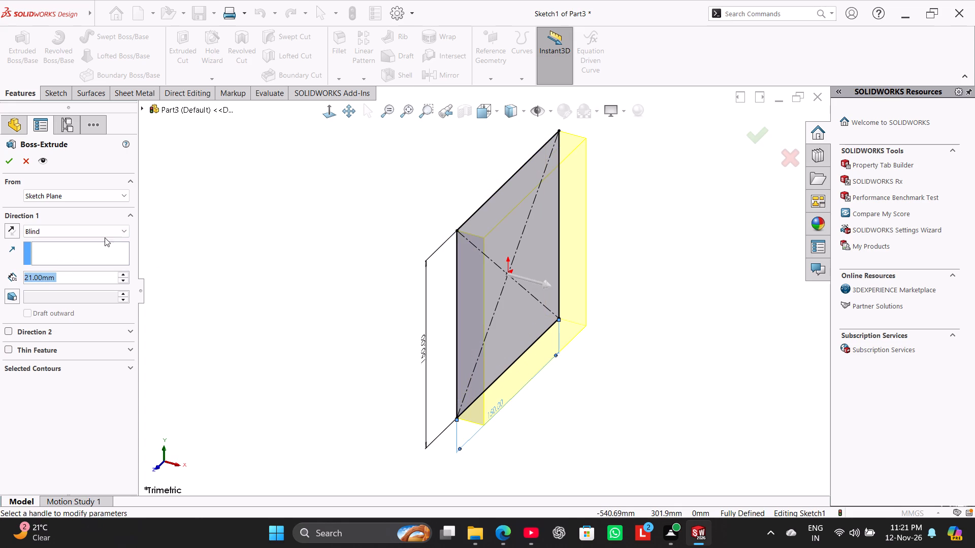
left_click(13, 231)
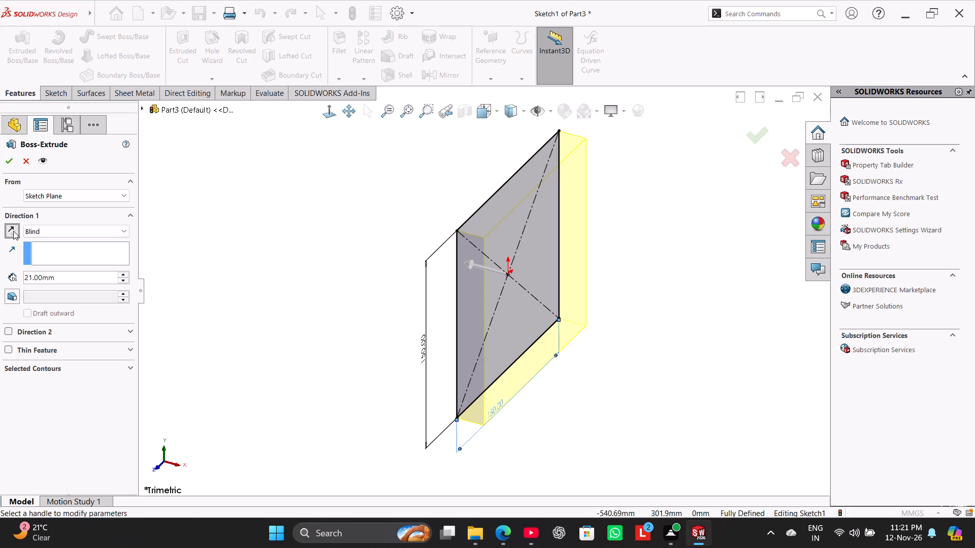
left_click(13, 231)
left_click(9, 161)
left_click(204, 203)
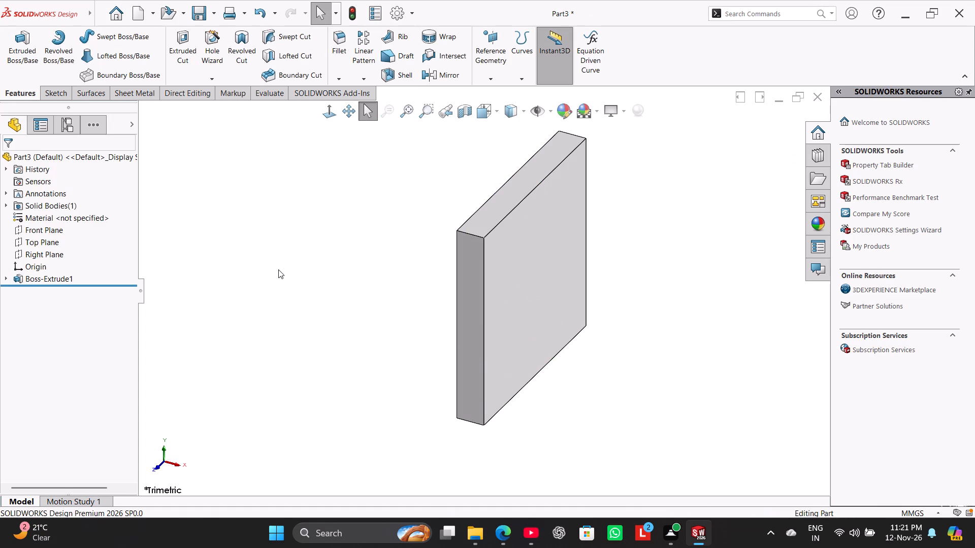
Check the feature settings of the plate's base extrusion.
right_click(71, 276)
left_click(83, 246)
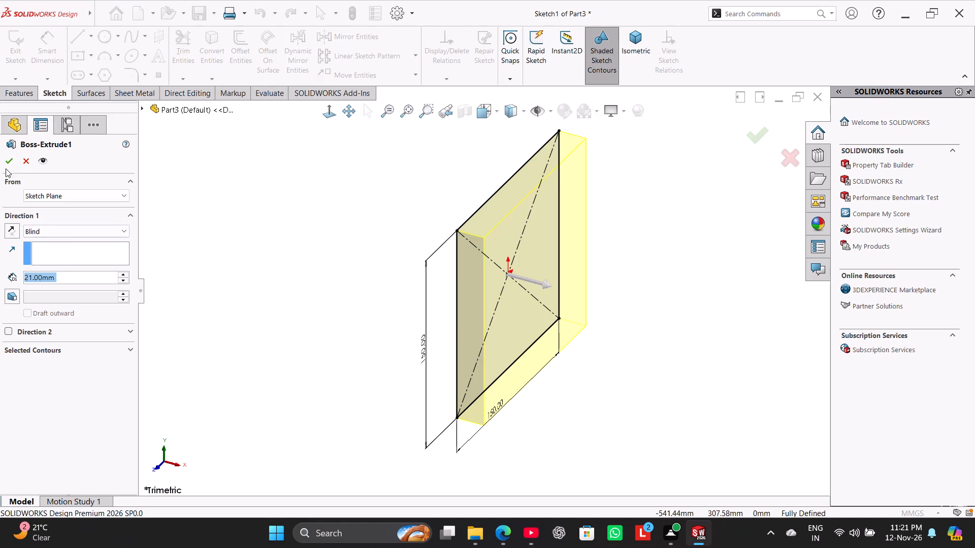
left_click(6, 166)
left_click(202, 221)
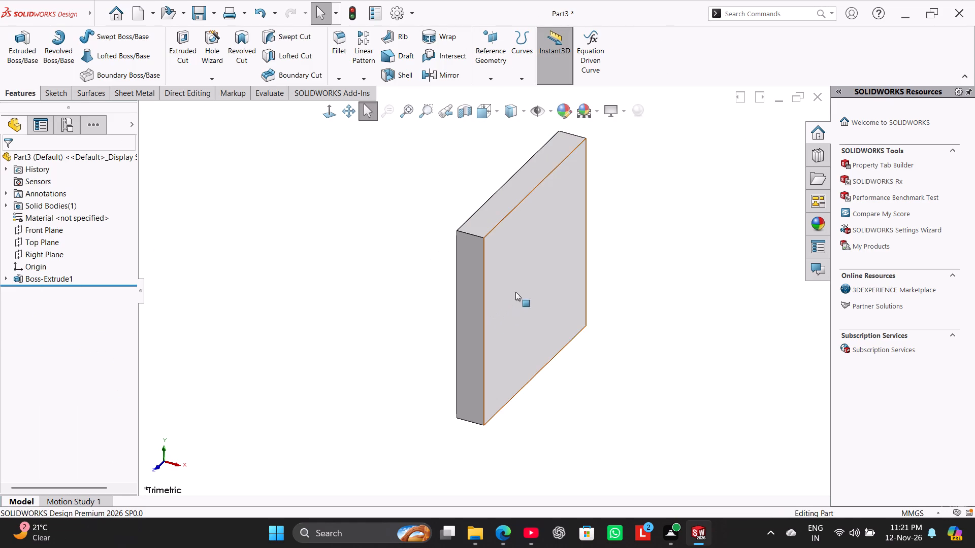
Start a sketch on the plate's large square front face and draw a vertical centerline between the midpoints of its top and bottom edges.
right_click(531, 276)
left_click(560, 261)
left_click(269, 236)
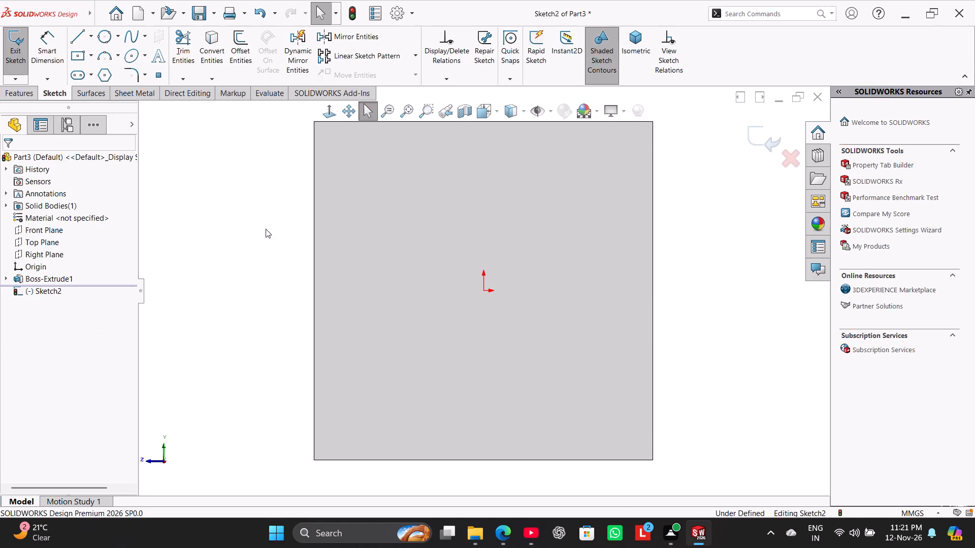
left_click(115, 42)
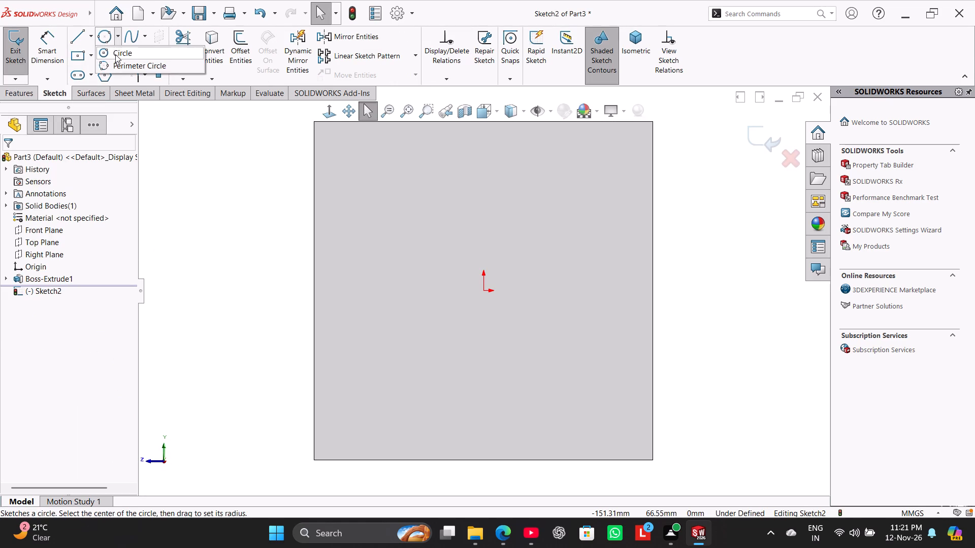
left_click(115, 54)
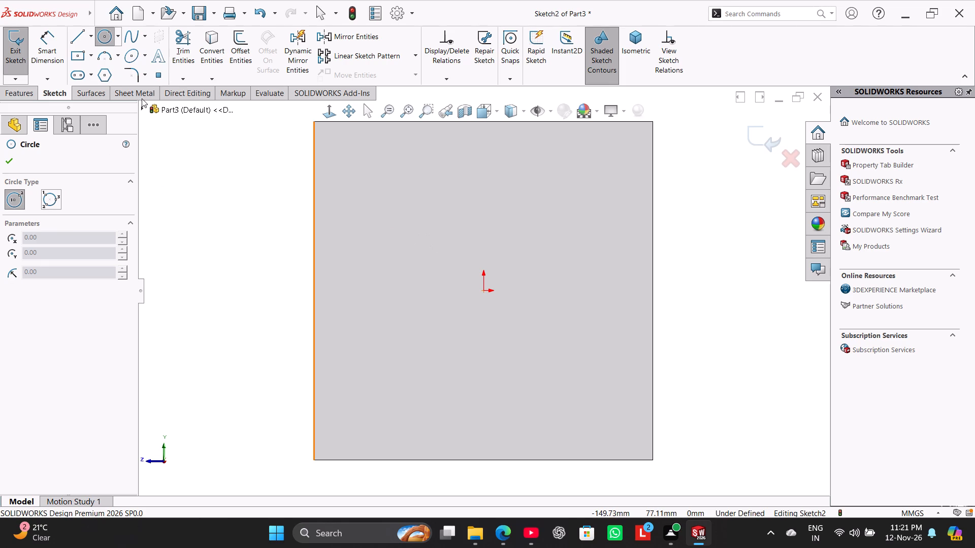
left_click(92, 43)
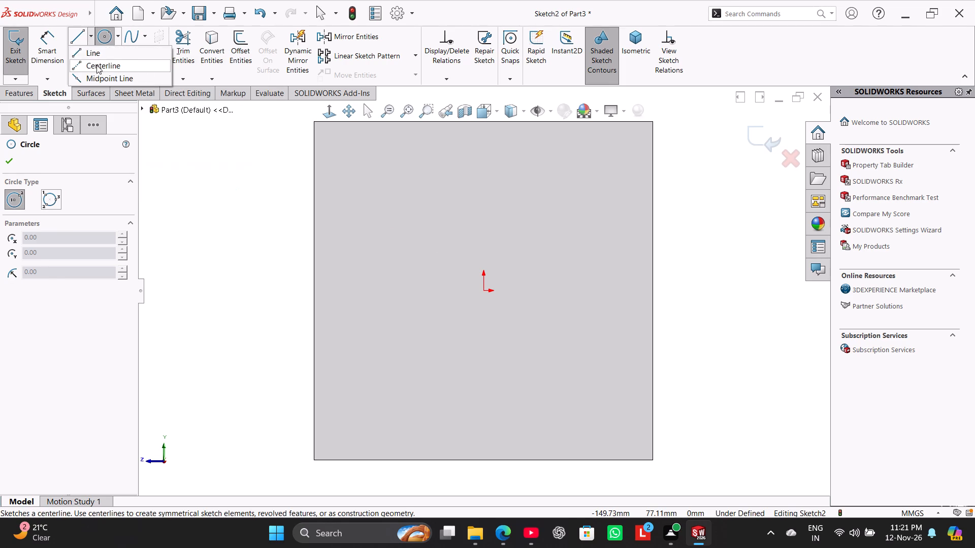
left_click(96, 65)
scroll(490, 178, "up", 2)
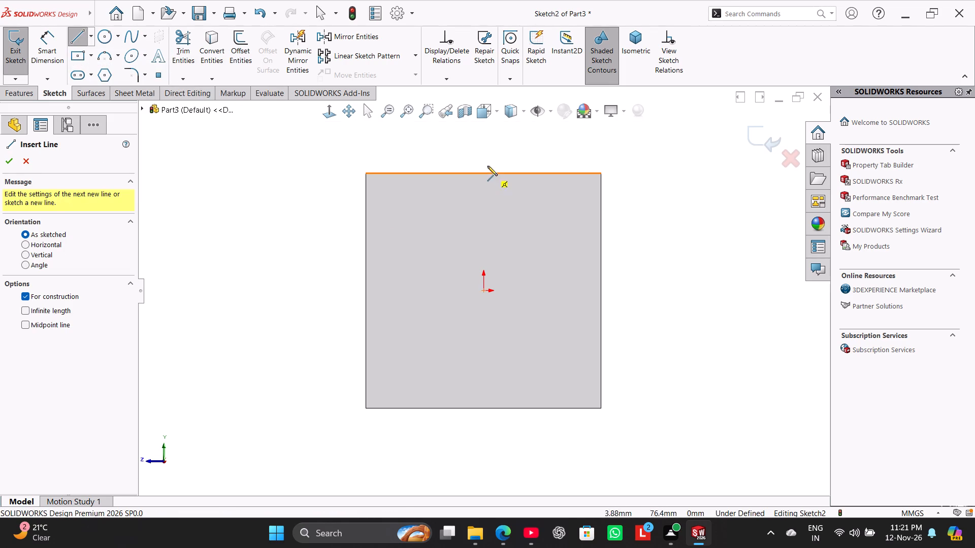
left_click(484, 175)
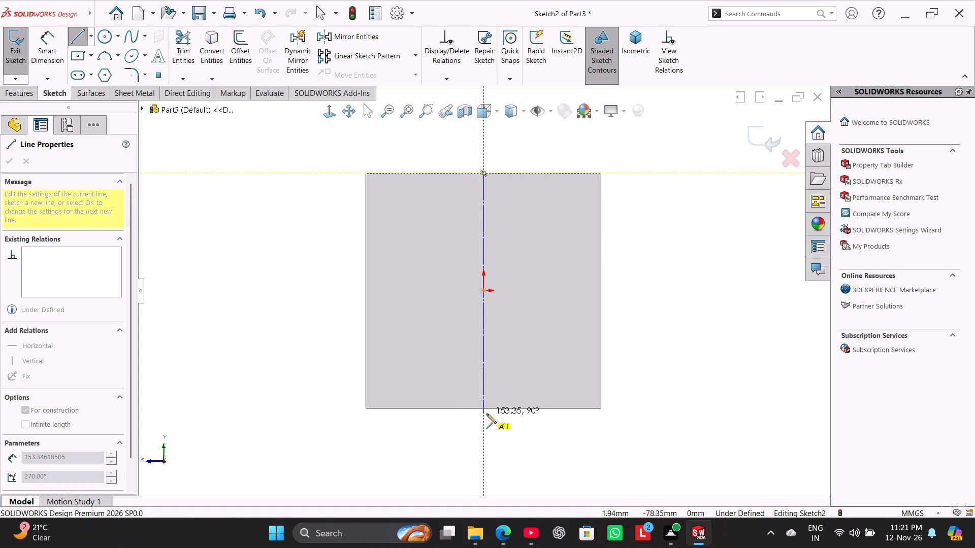
left_click(483, 407)
right_click(326, 332)
left_click(345, 345)
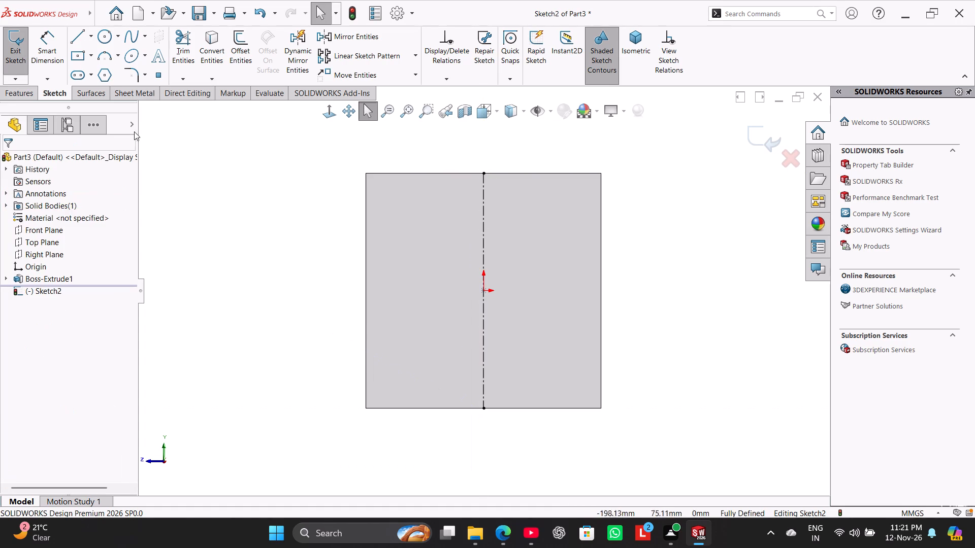
left_click(297, 155)
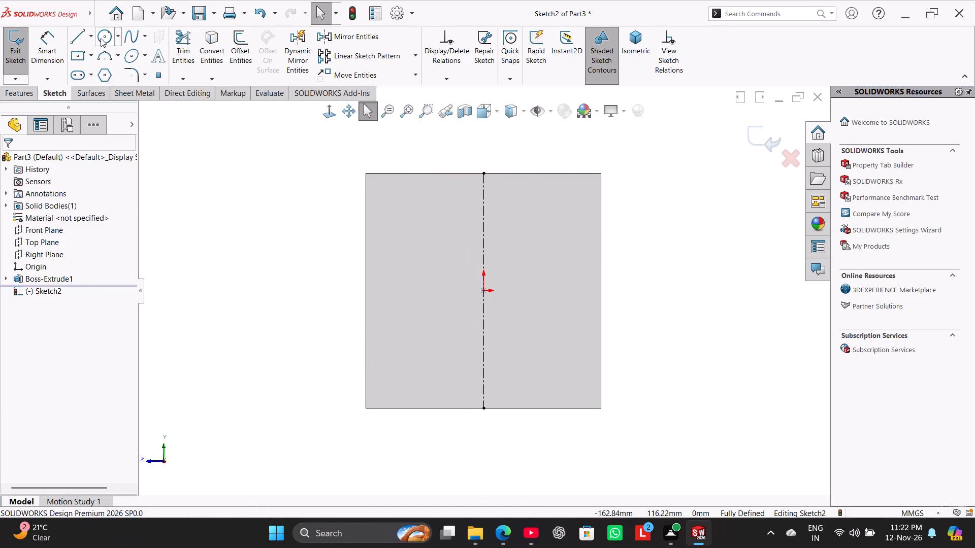
Sketch two circles centred on the centerline, the upper about 47 mm in diameter and a similar one about 45 mm below the origin.
left_click(101, 38)
scroll(452, 231, "down", 3)
left_click(510, 236)
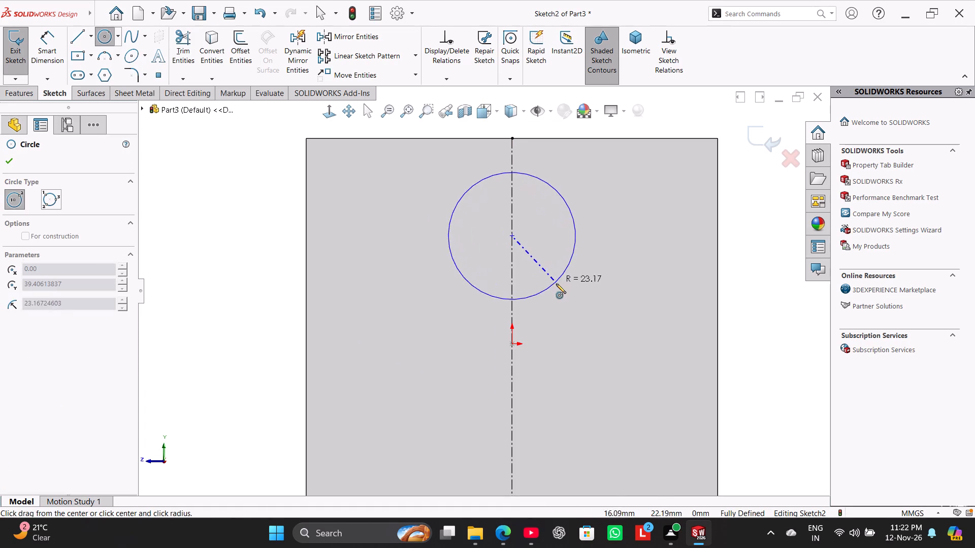
left_click(556, 284)
scroll(217, 235, "up", 2)
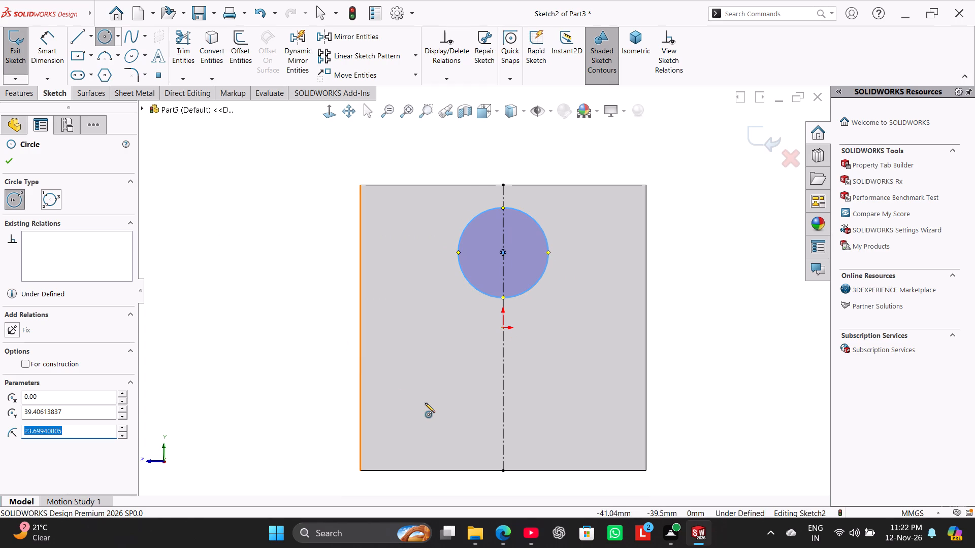
left_click(504, 414)
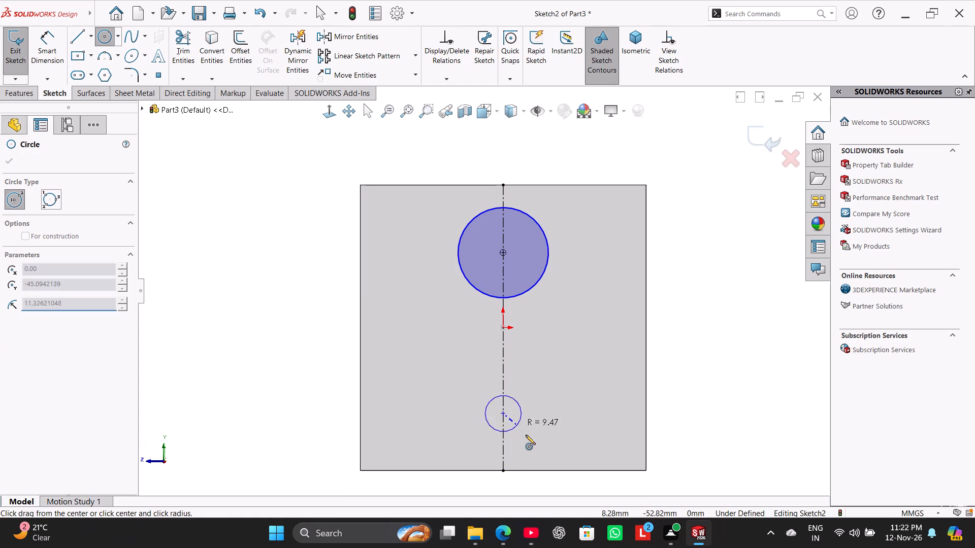
left_click(536, 446)
right_click(196, 266)
left_click(212, 275)
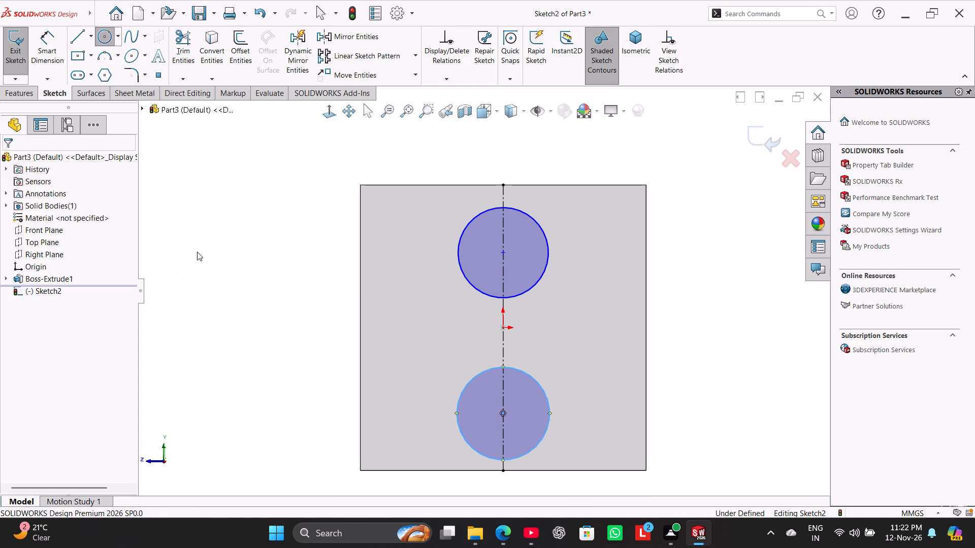
Dimension the upper circle's diameter and set it to 84 mm.
left_click(53, 60)
left_click(547, 244)
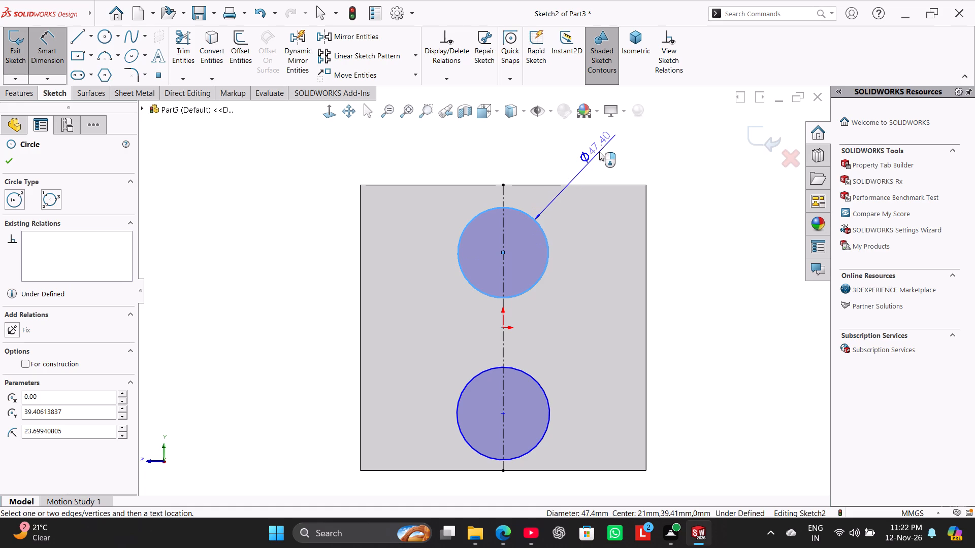
left_click(599, 152)
type("42")
key("Return")
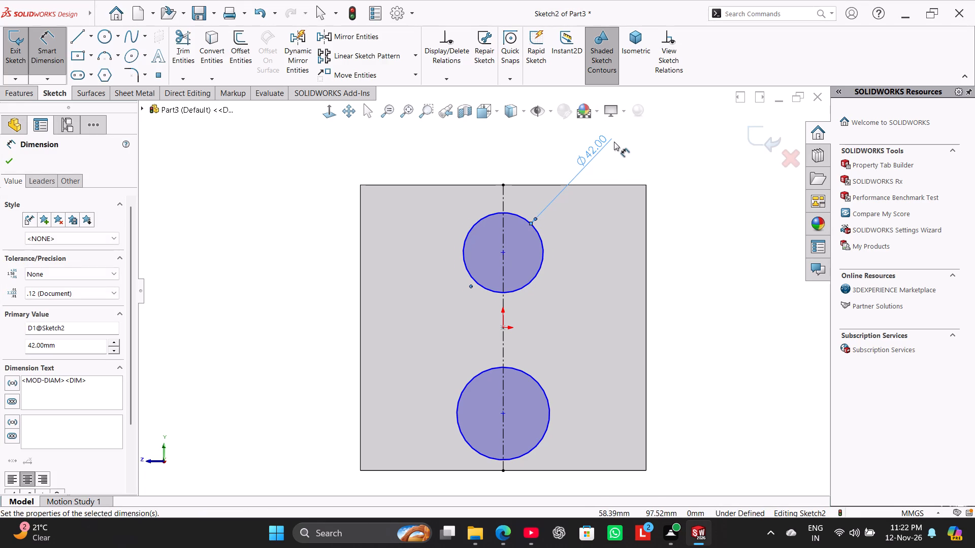
double_click(596, 142)
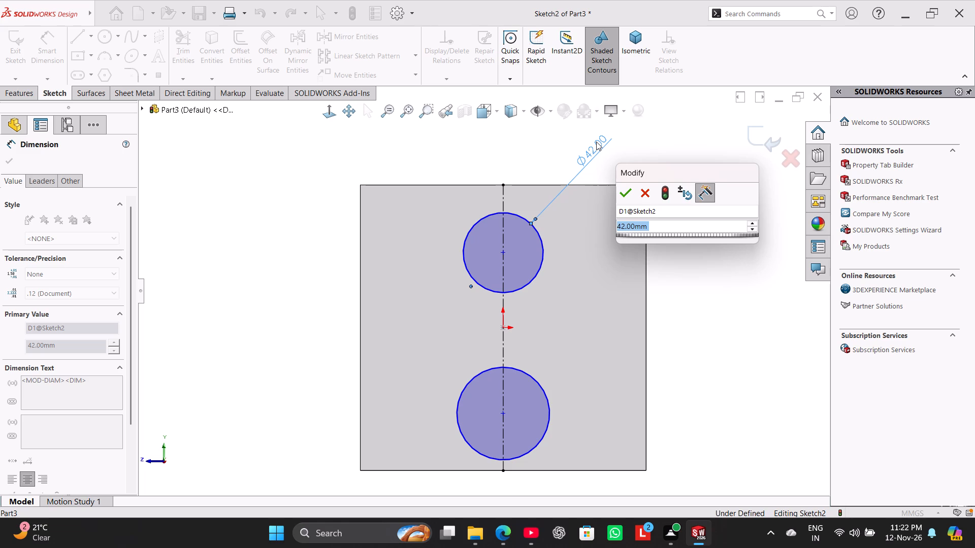
type("42*2")
key("Return")
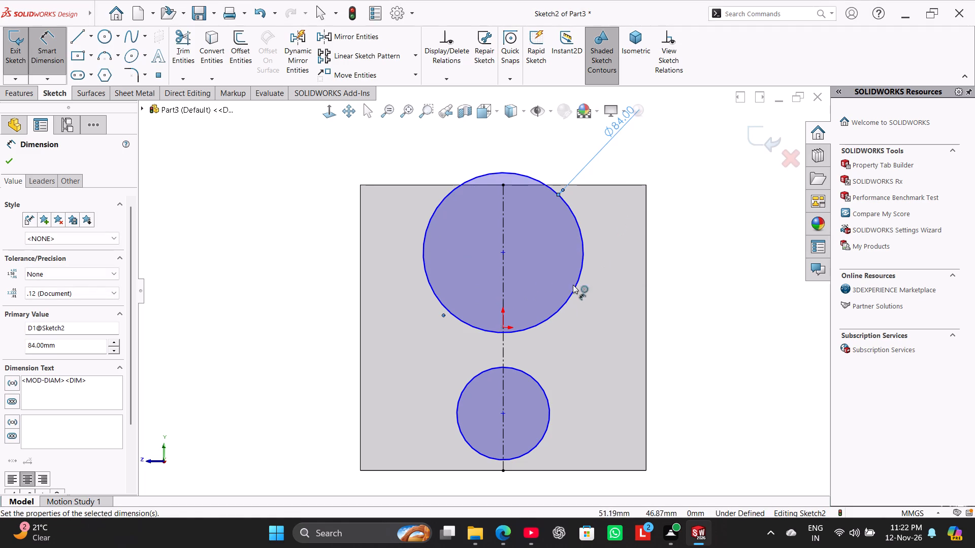
Dimension the lower circle's diameter and set it to 63 mm, leaving the Smart Dimension tool.
scroll(561, 413, "up", 2)
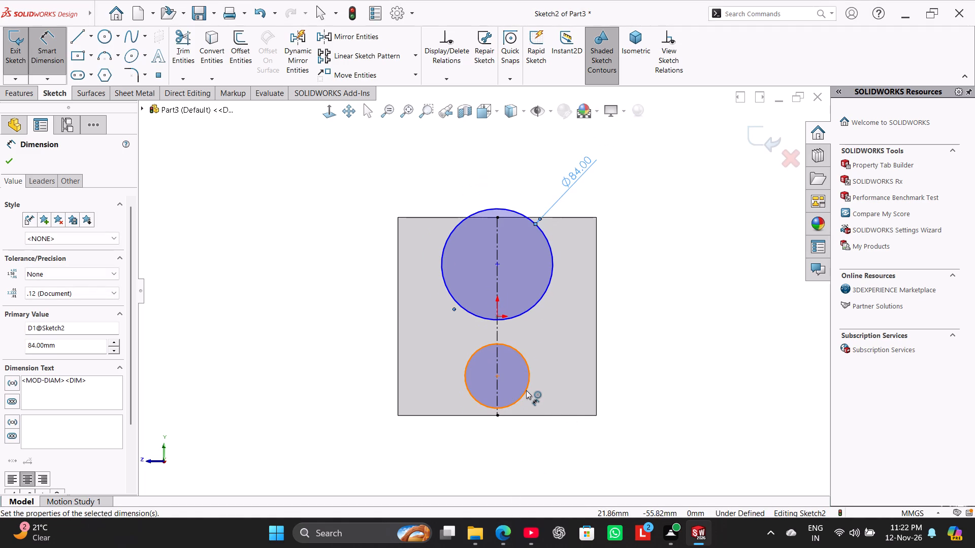
left_click(526, 390)
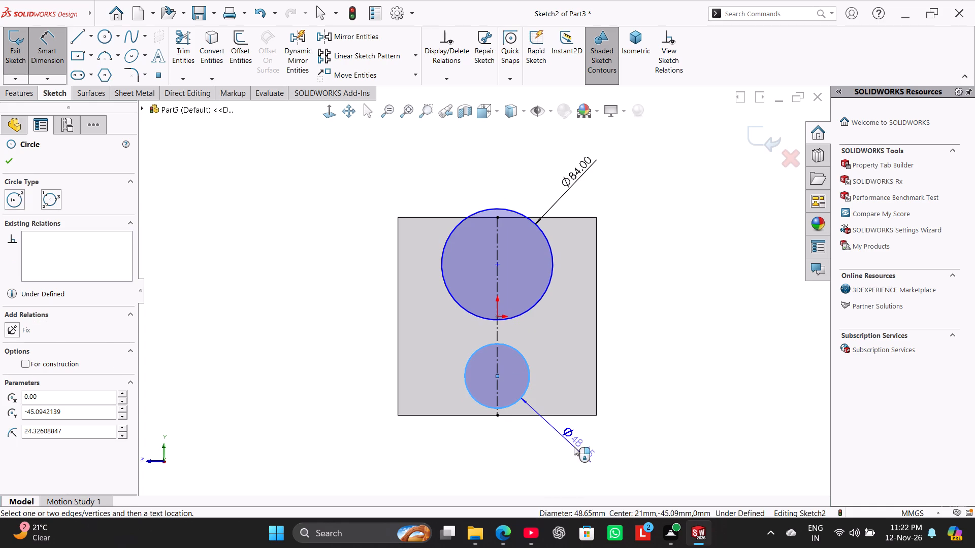
left_click(574, 447)
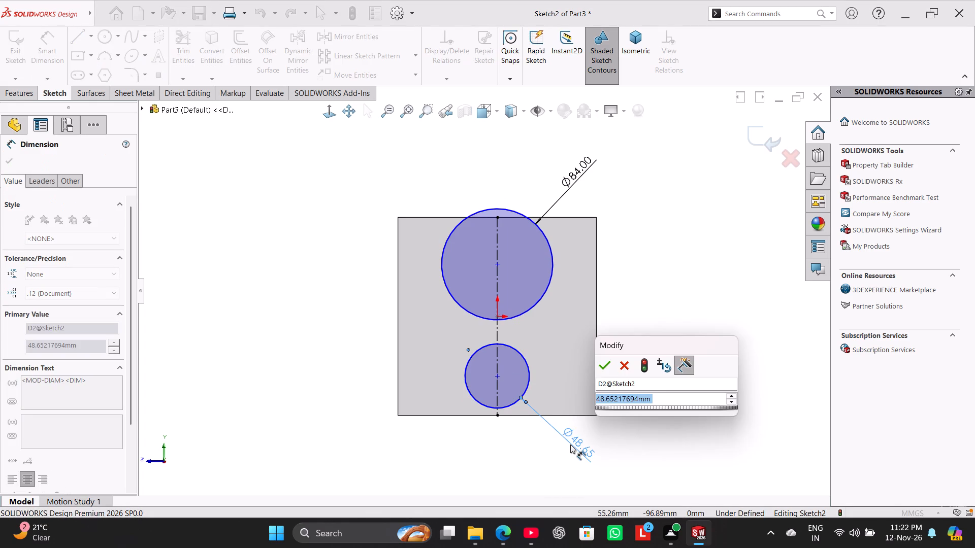
type("31")
key("5")
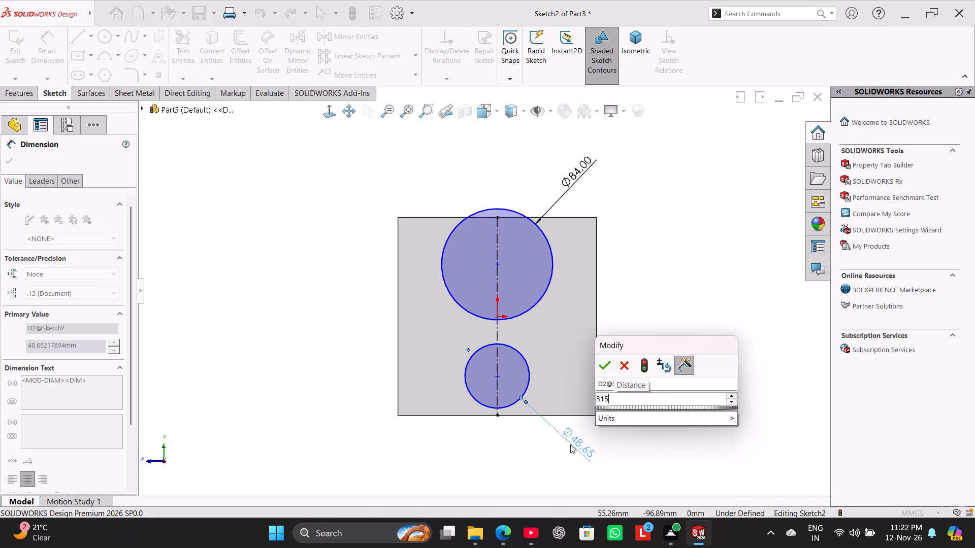
key("BackSpace")
type(".5*2")
key("Return")
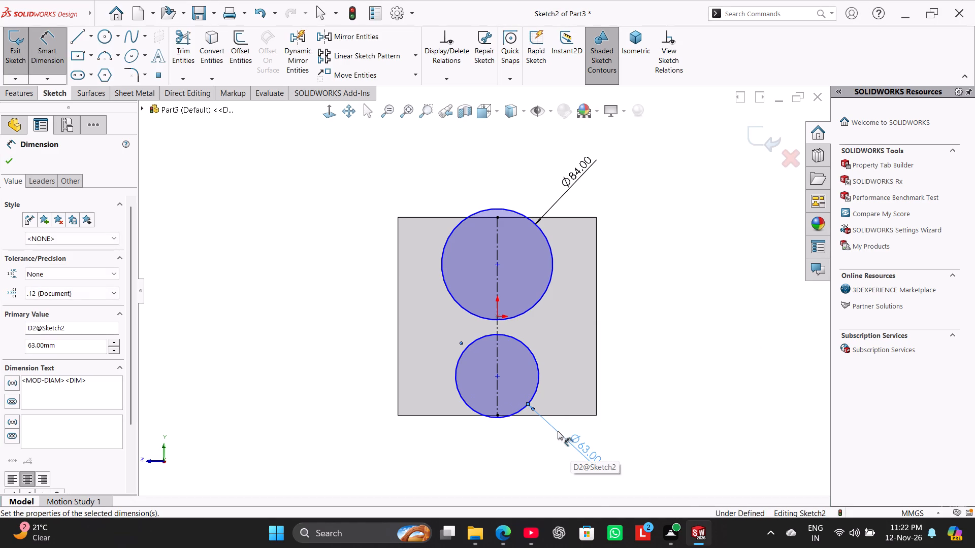
right_click(270, 211)
left_click(308, 242)
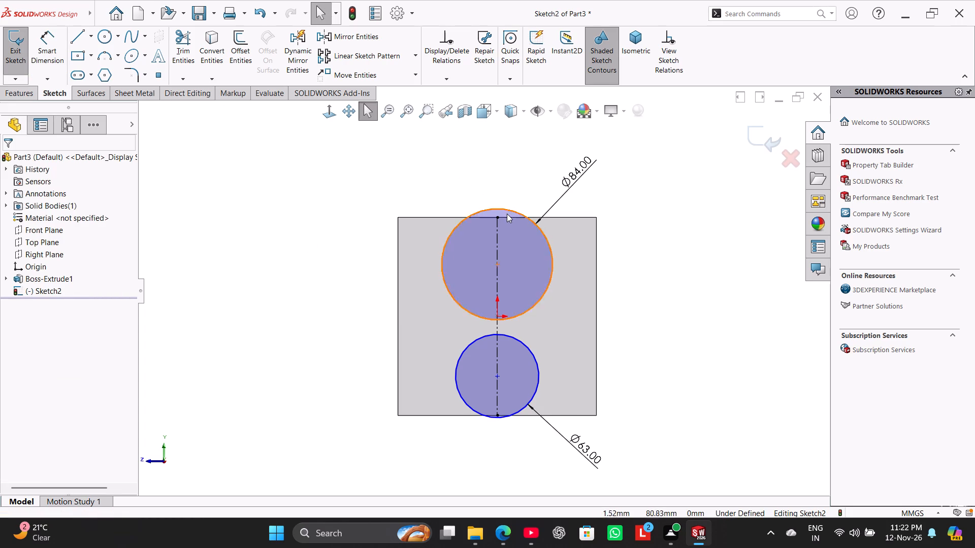
Move both circles along the centerline, the upper centre about 17 mm above the origin and the lower about 31 mm below it.
left_click_drag(507, 209, 507, 233)
left_click(468, 172)
left_click_drag(498, 262, 500, 294)
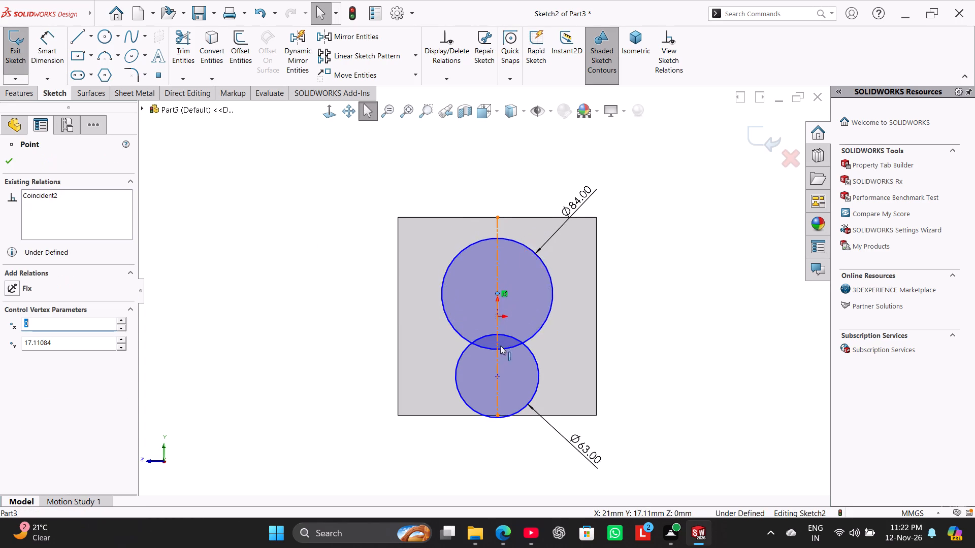
left_click_drag(495, 378, 500, 357)
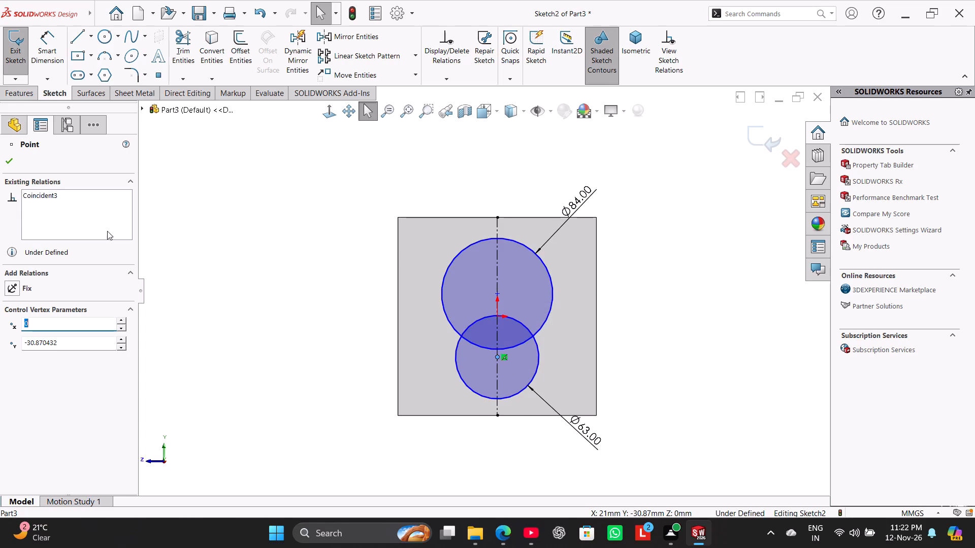
left_click(176, 249)
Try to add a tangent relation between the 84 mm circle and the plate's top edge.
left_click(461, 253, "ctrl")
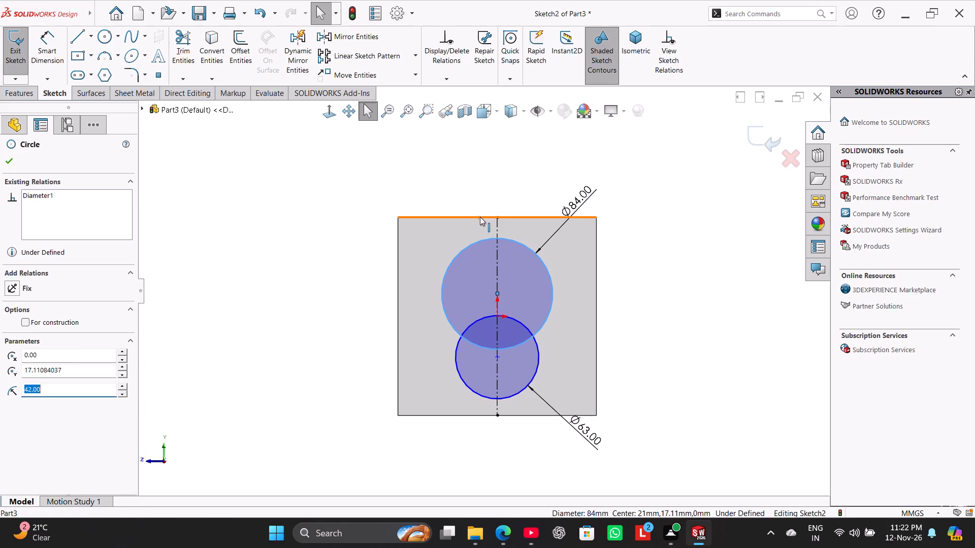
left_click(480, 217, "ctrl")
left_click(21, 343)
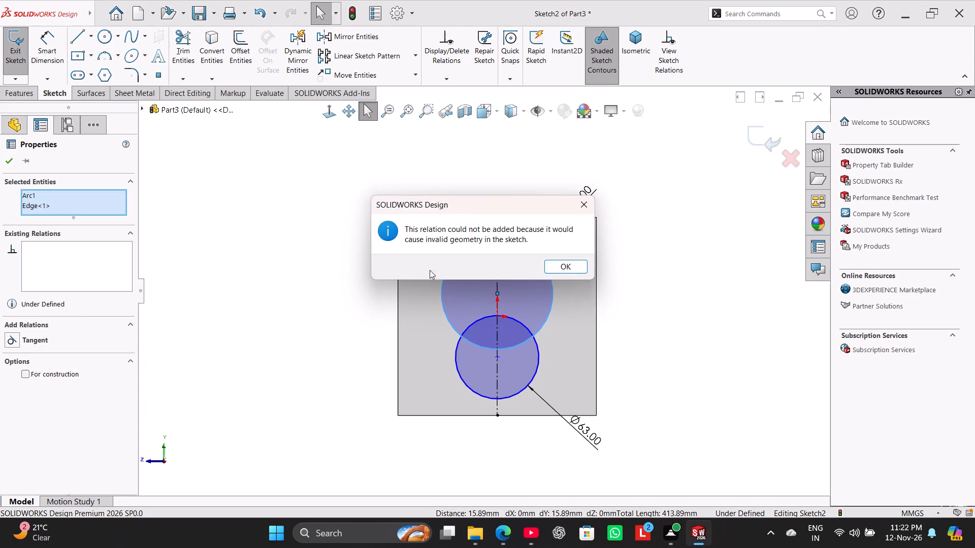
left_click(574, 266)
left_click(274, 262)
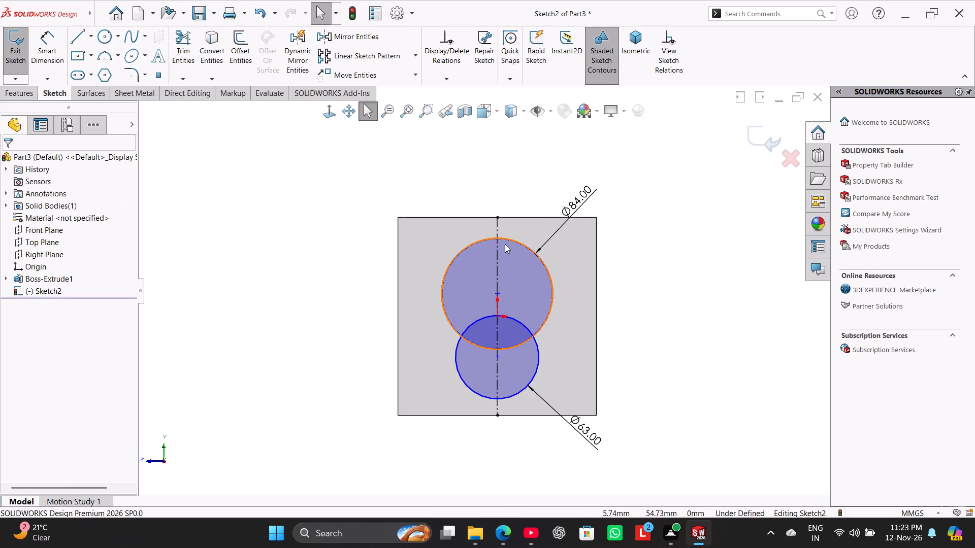
Move the 84 mm circle's centre to about 27 mm above the origin and make the circle tangent to the plate's top edge.
left_click_drag(511, 244, 527, 222)
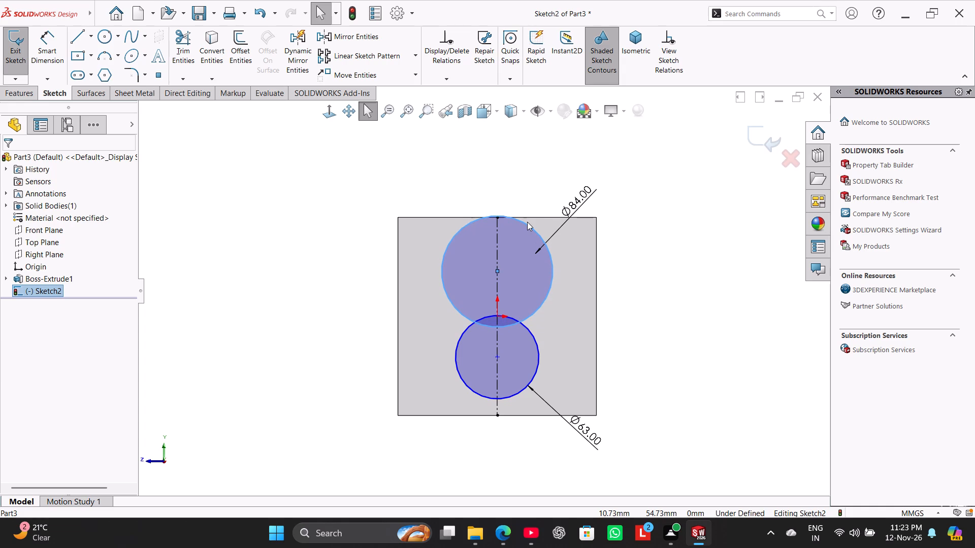
left_click_drag(527, 222, 526, 230)
left_click(296, 237)
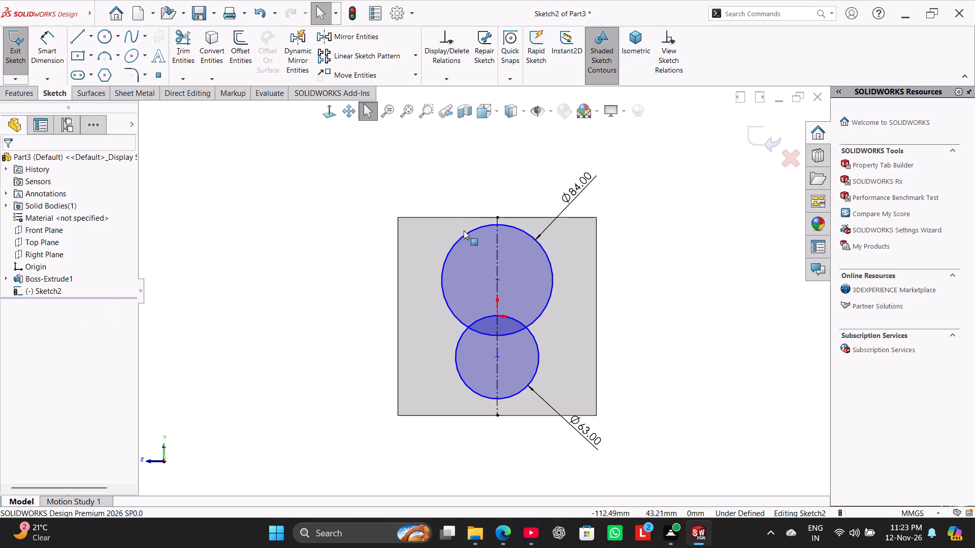
left_click(512, 229, "ctrl")
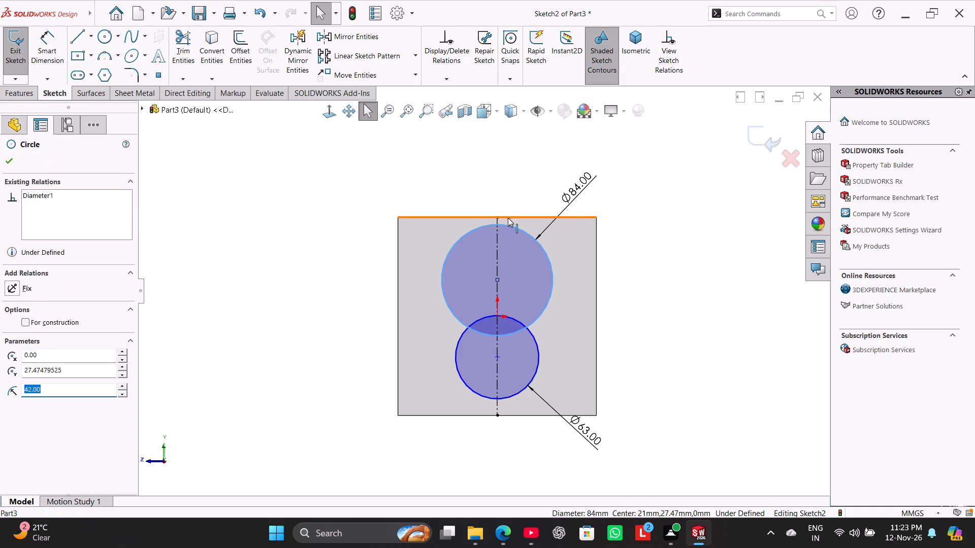
left_click(508, 218, "ctrl")
left_click(45, 341)
left_click(250, 266)
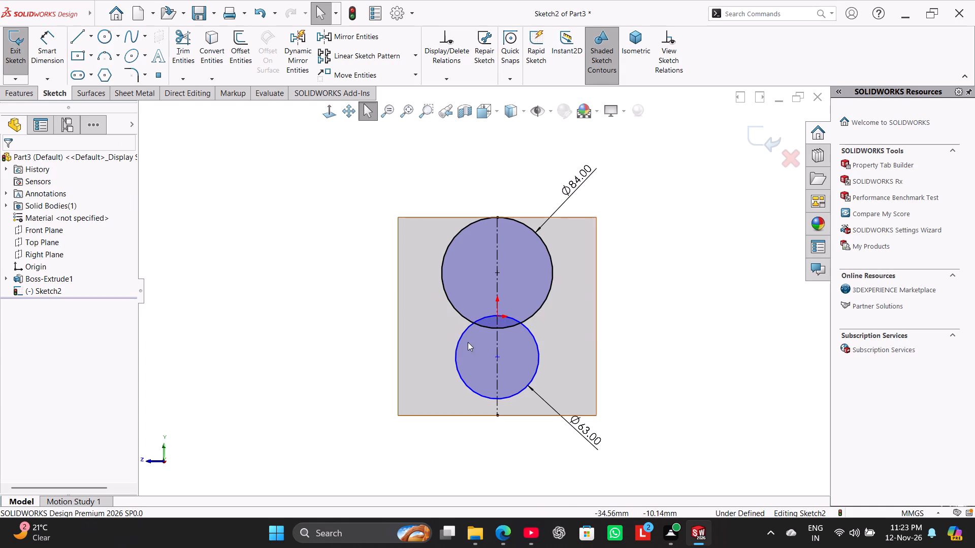
Make the 63 mm circle tangent to the plate's bottom edge.
left_click(508, 398, "ctrl")
left_click(513, 416, "ctrl")
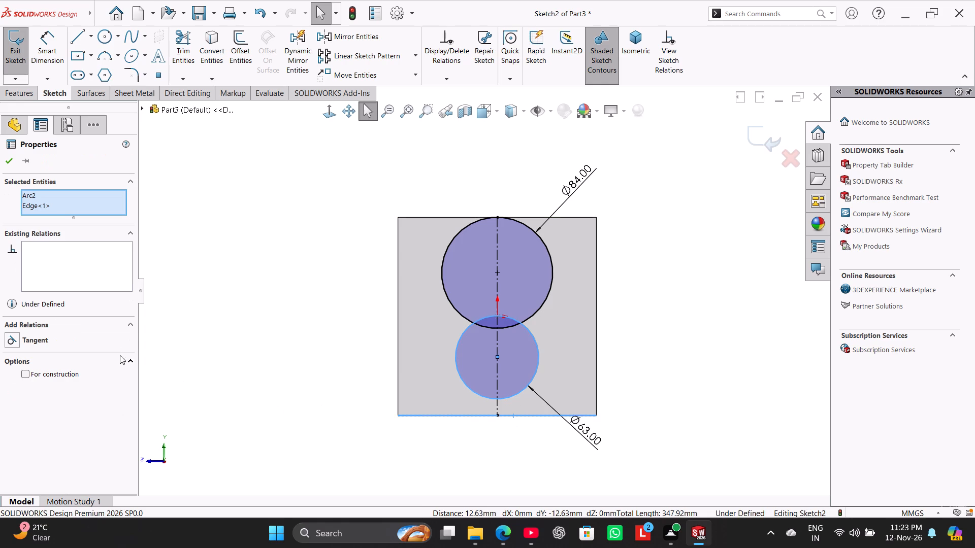
left_click(39, 336)
left_click(296, 279)
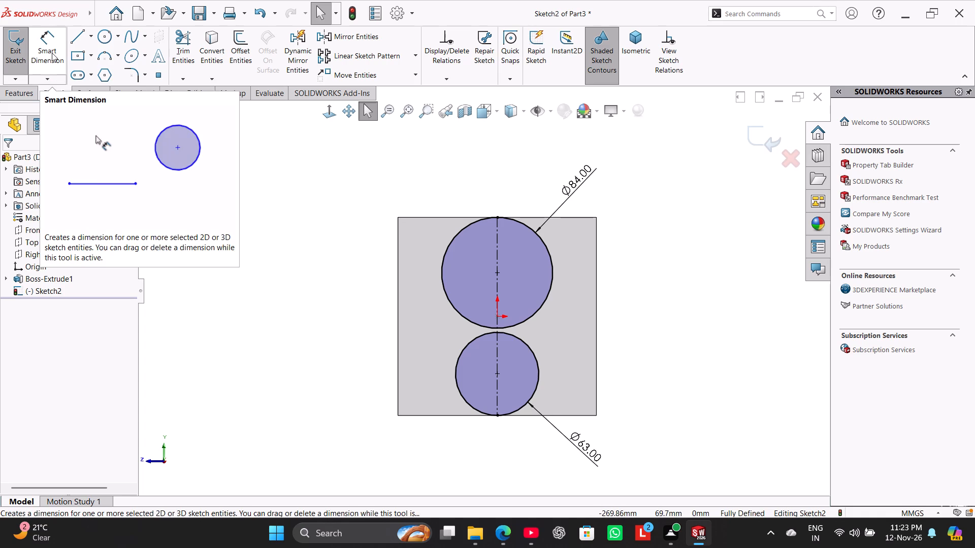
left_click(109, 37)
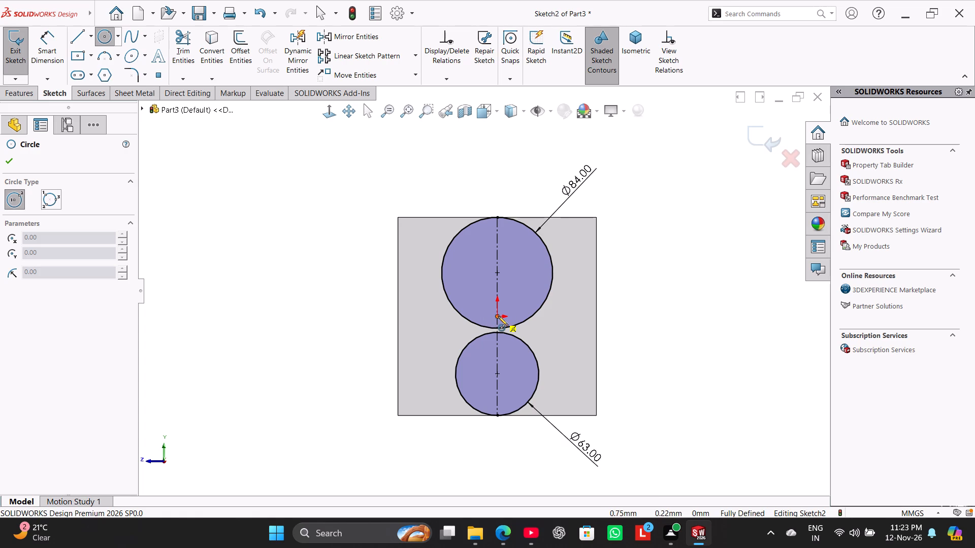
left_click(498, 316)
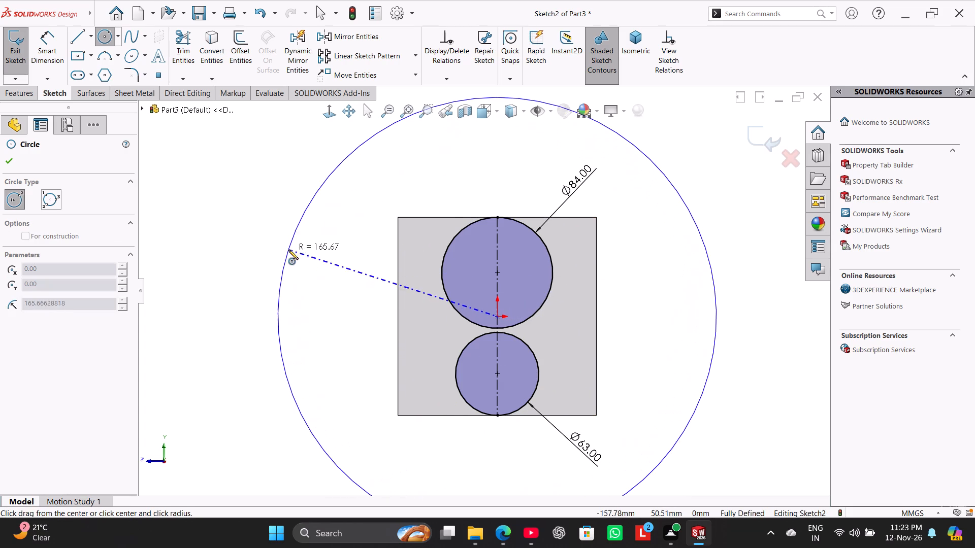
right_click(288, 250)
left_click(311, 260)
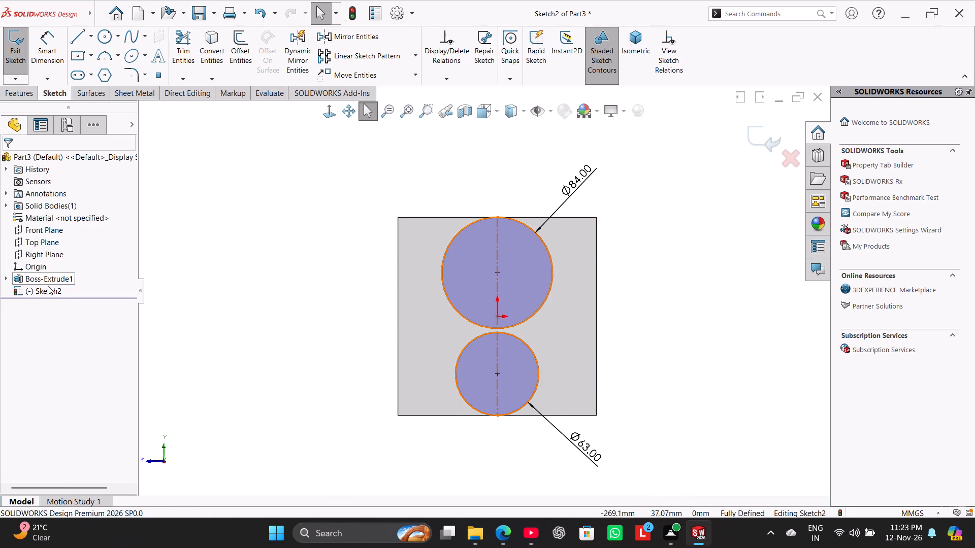
Exit the circle sketch and open the square base sketch of the plate's extrusion for editing.
left_click(5, 61)
right_click(50, 280)
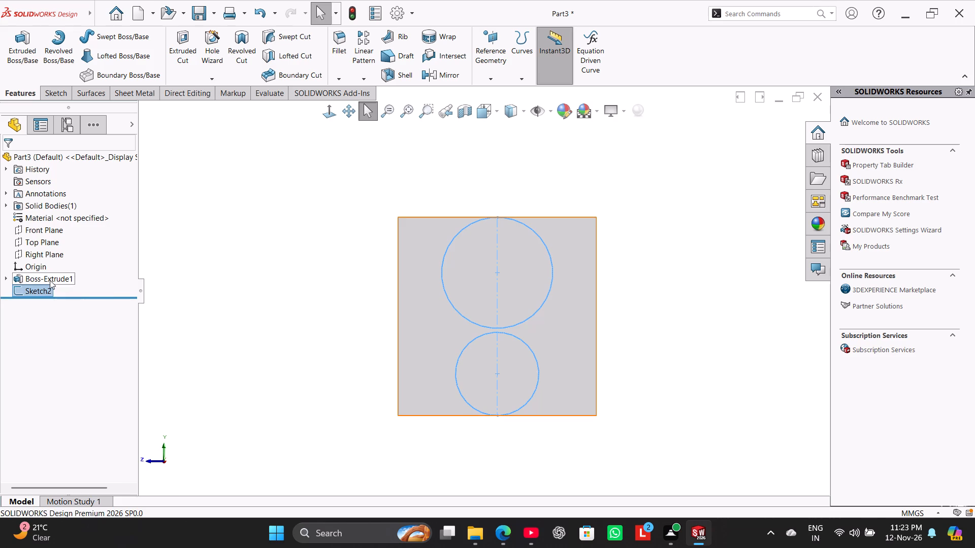
left_click(74, 254)
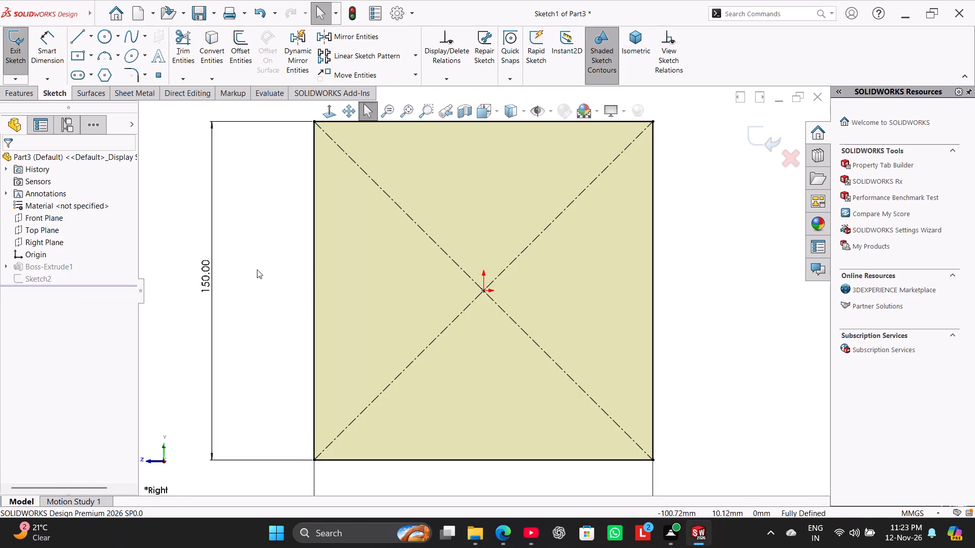
scroll(307, 284, "up", 3)
left_click(232, 271)
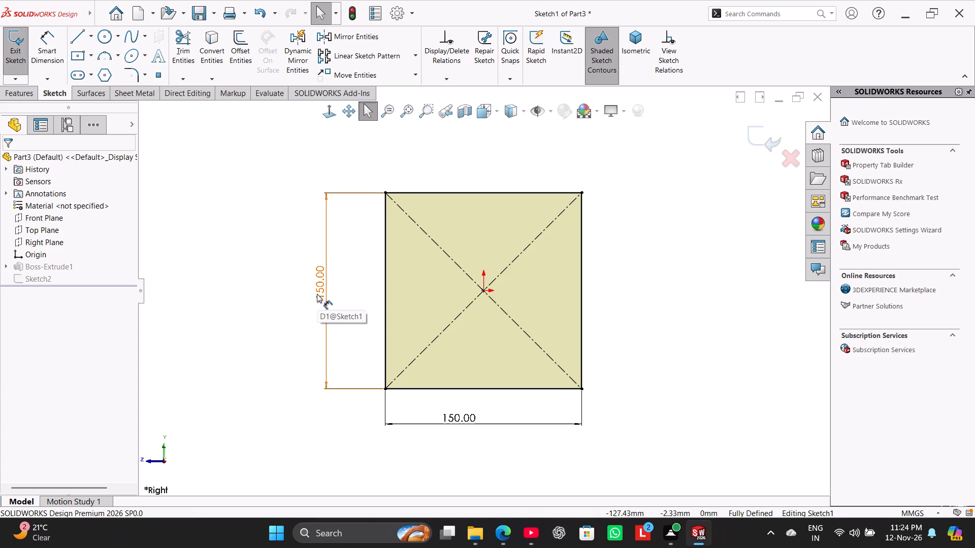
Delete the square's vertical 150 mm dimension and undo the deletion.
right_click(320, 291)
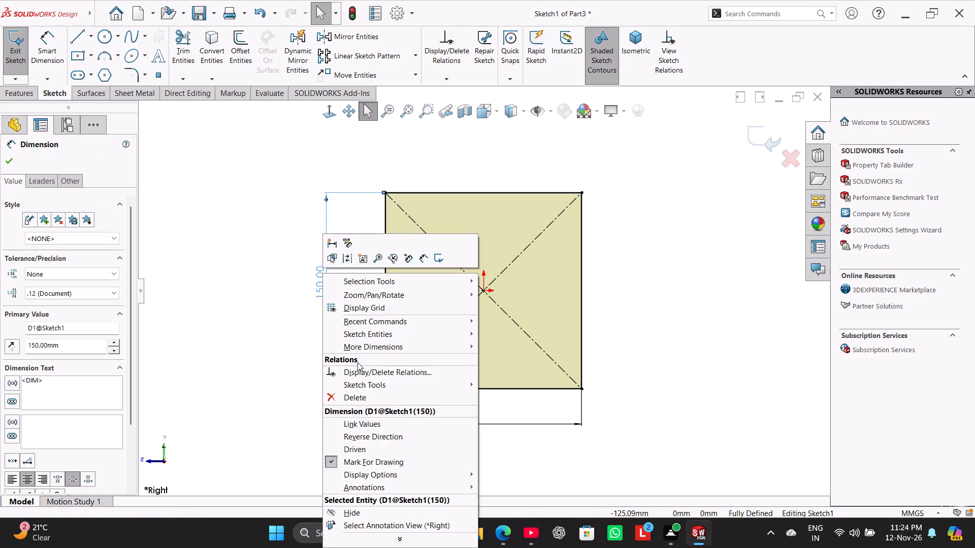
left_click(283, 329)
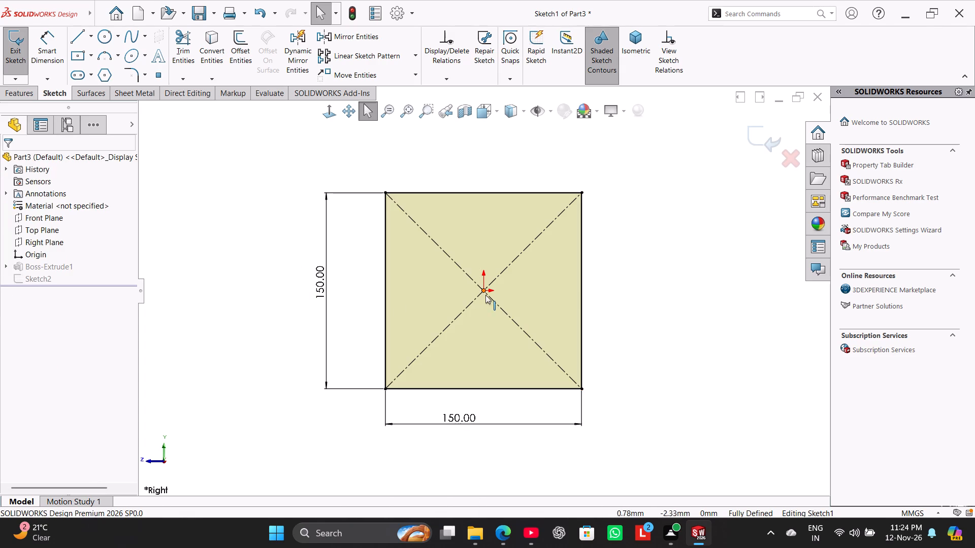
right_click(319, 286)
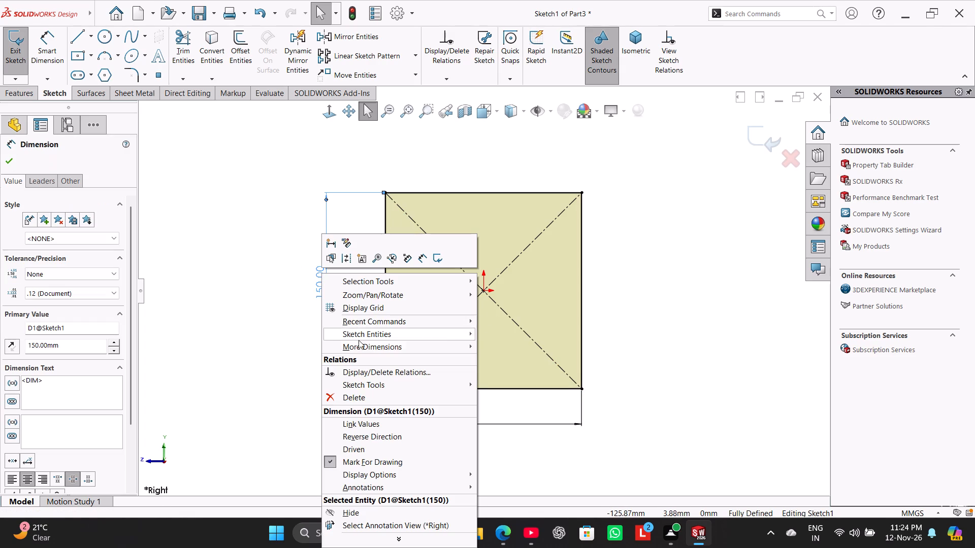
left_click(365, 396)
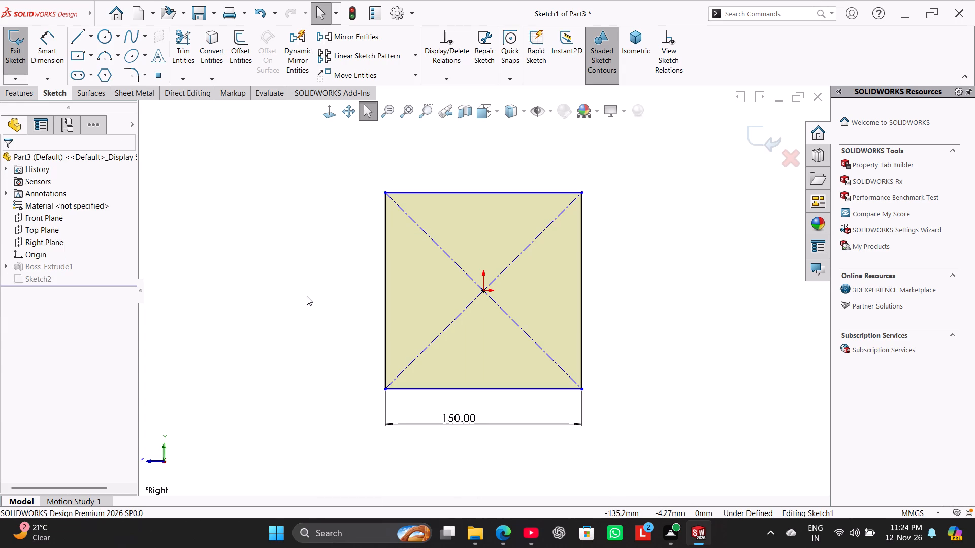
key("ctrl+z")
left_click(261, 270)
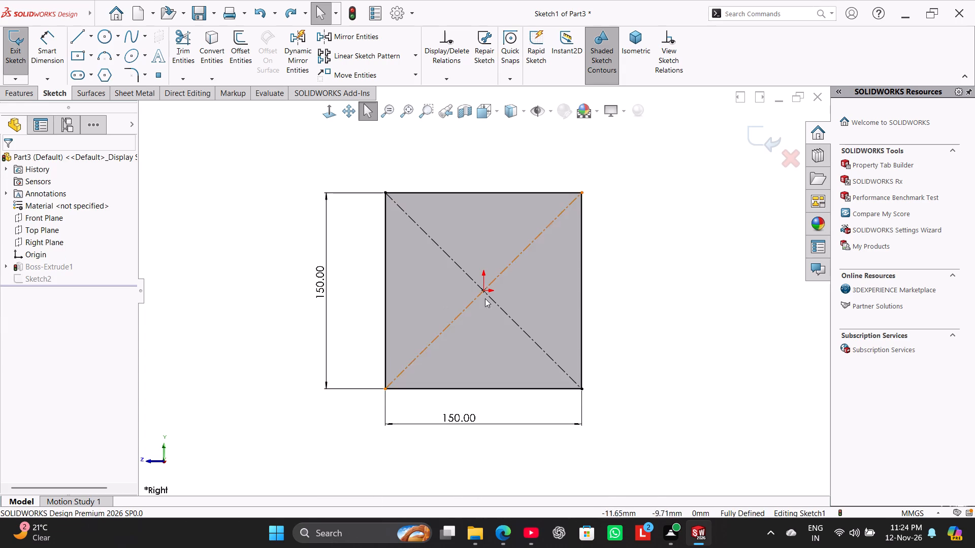
Delete both diagonal construction lines of the square base sketch.
right_click(477, 296)
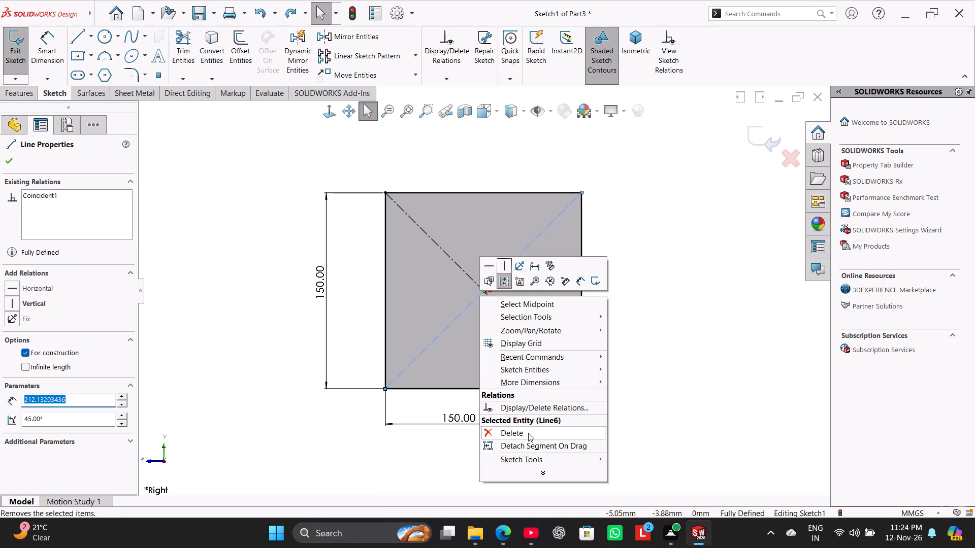
left_click(528, 433)
right_click(498, 308)
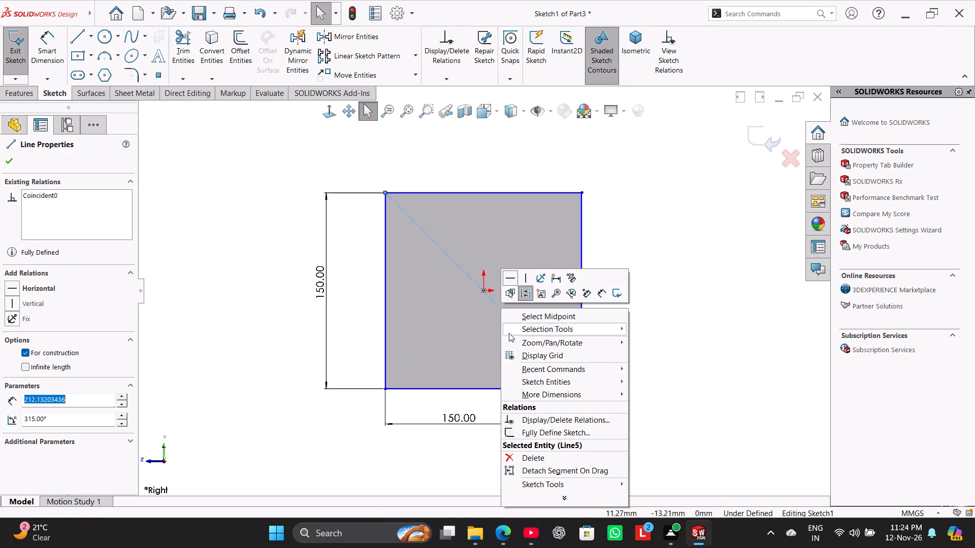
left_click(547, 455)
left_click(649, 281)
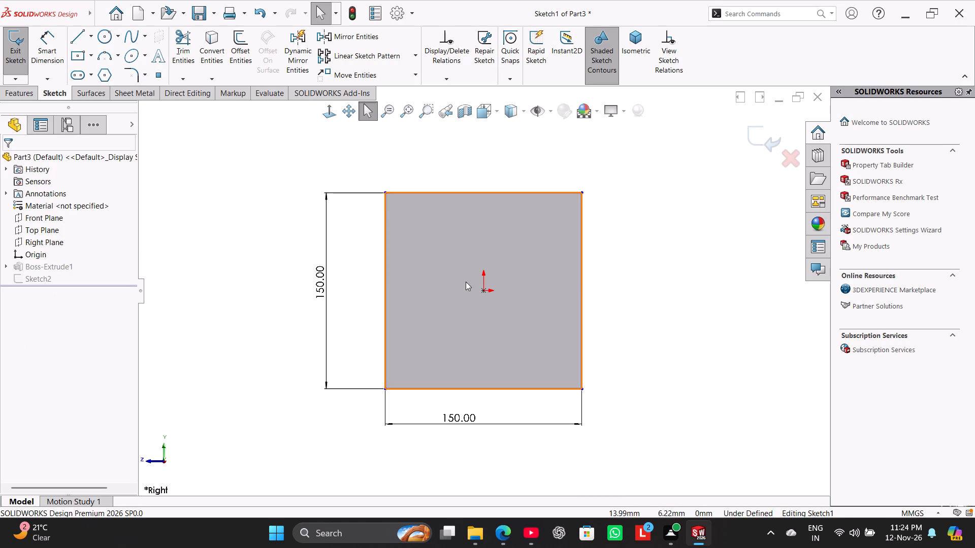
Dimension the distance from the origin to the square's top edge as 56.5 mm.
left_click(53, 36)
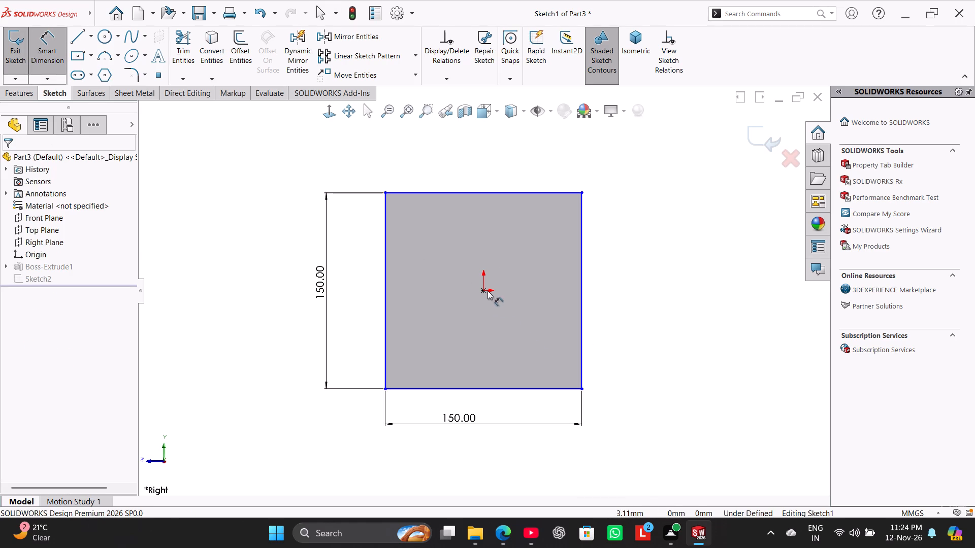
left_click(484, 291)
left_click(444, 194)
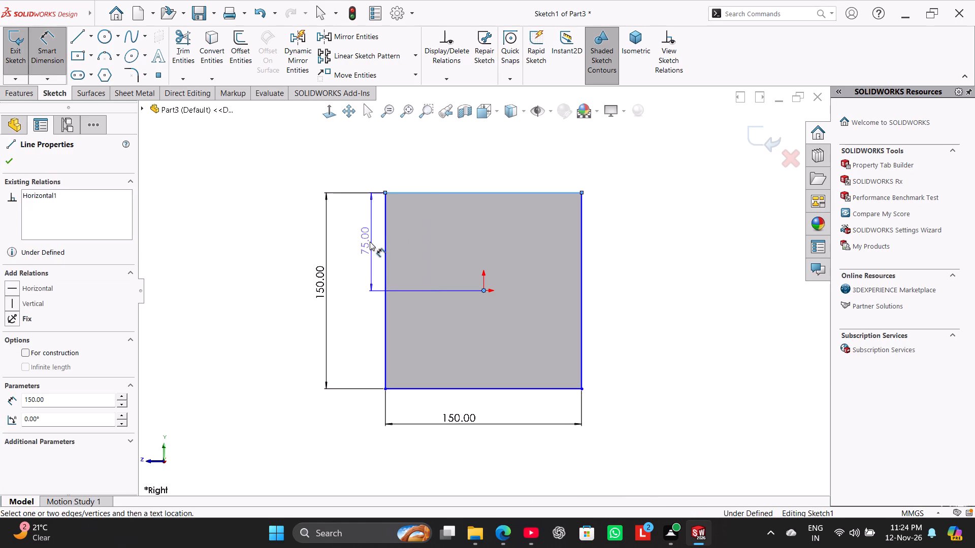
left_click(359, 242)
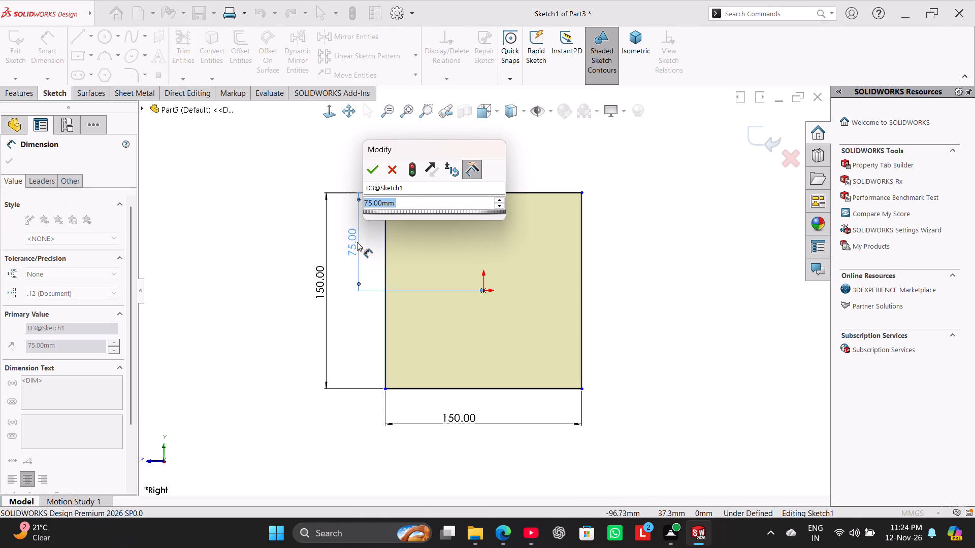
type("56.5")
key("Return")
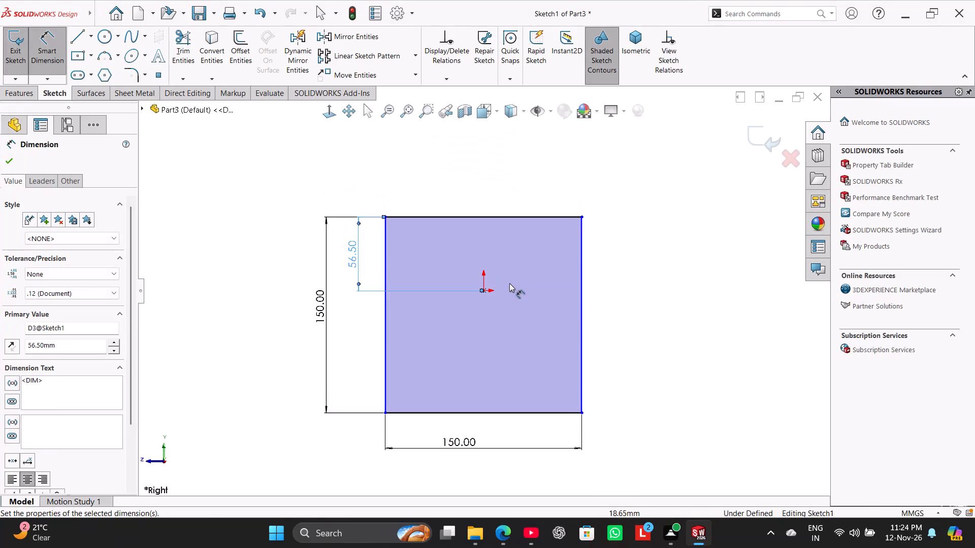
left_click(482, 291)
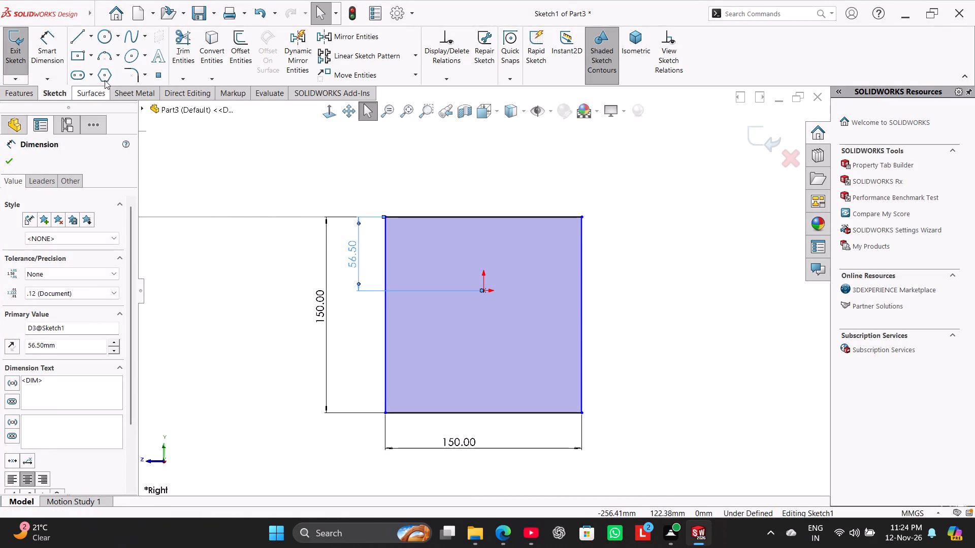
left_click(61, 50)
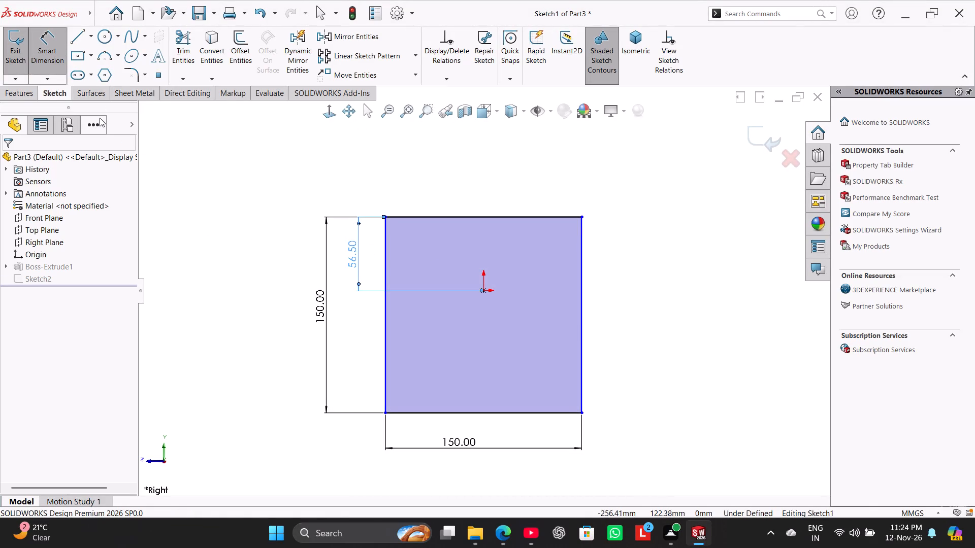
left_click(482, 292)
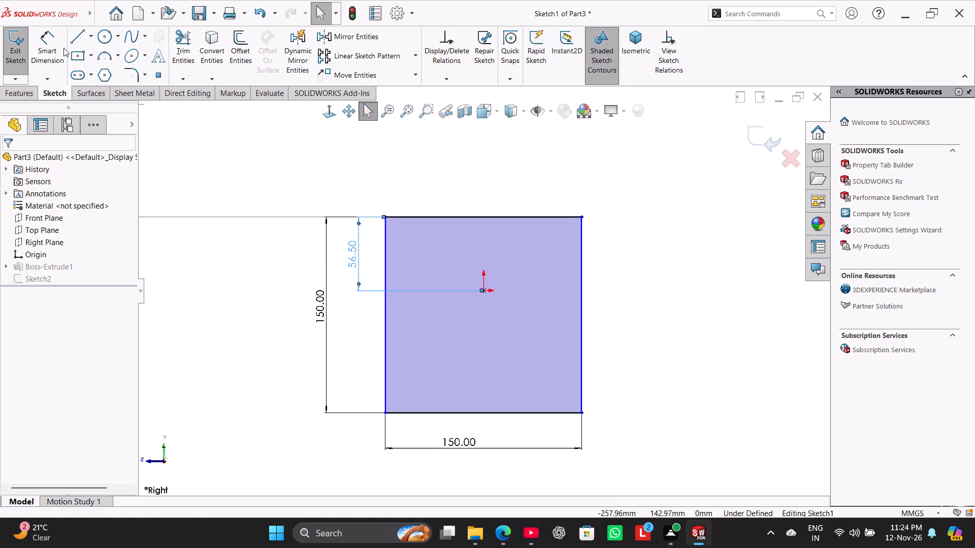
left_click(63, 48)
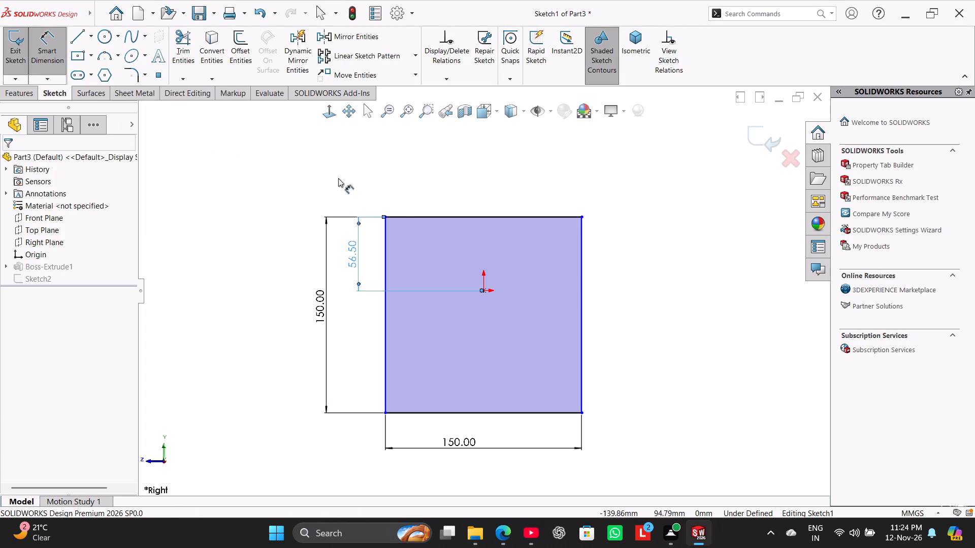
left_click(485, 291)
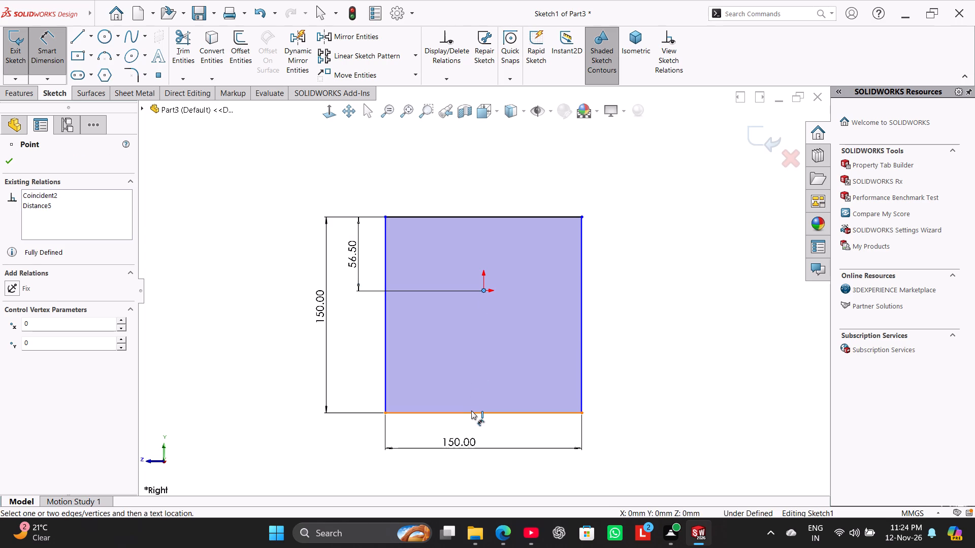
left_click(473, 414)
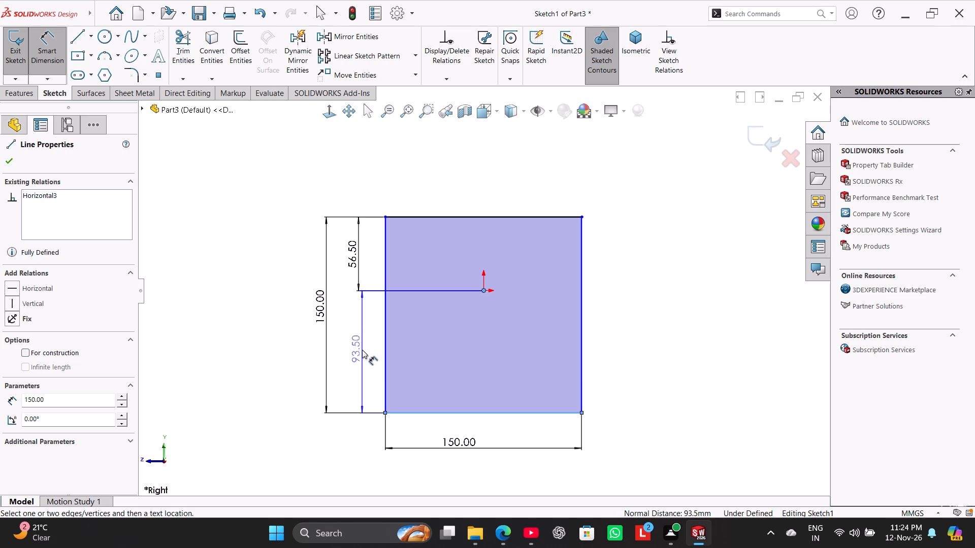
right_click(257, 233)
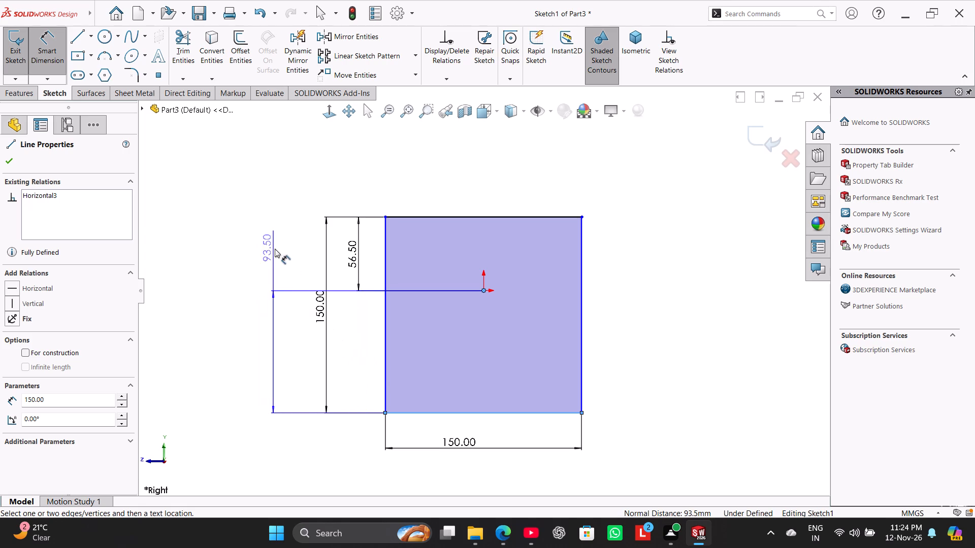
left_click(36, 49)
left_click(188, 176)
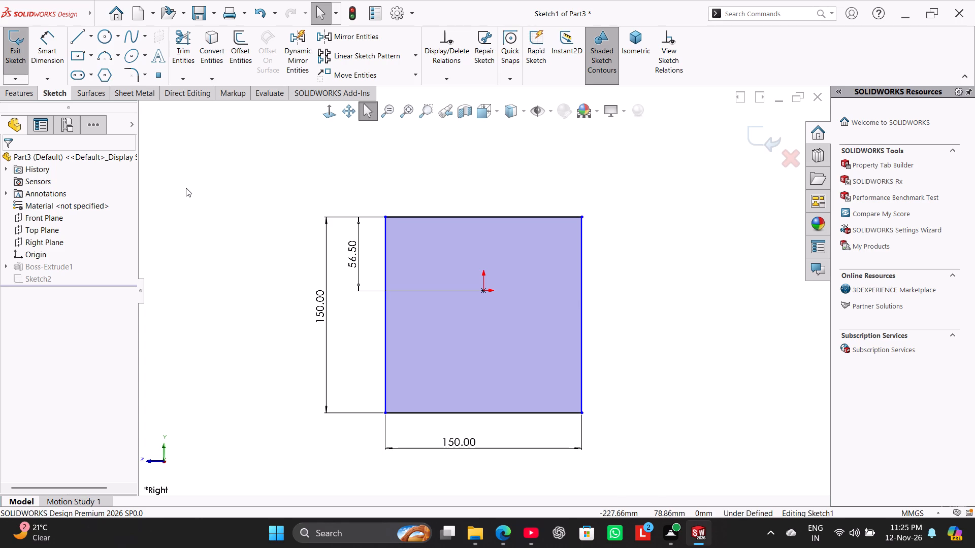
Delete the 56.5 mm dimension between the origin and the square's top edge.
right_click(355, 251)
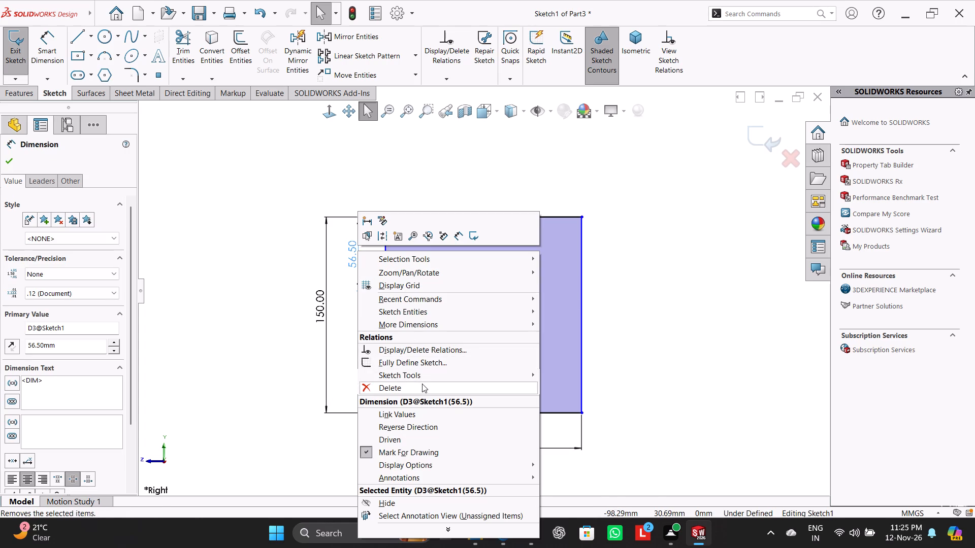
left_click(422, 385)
Dimension the distance from the origin to the square's bottom edge as 52.5+31.5, giving 84 mm.
left_click(39, 41)
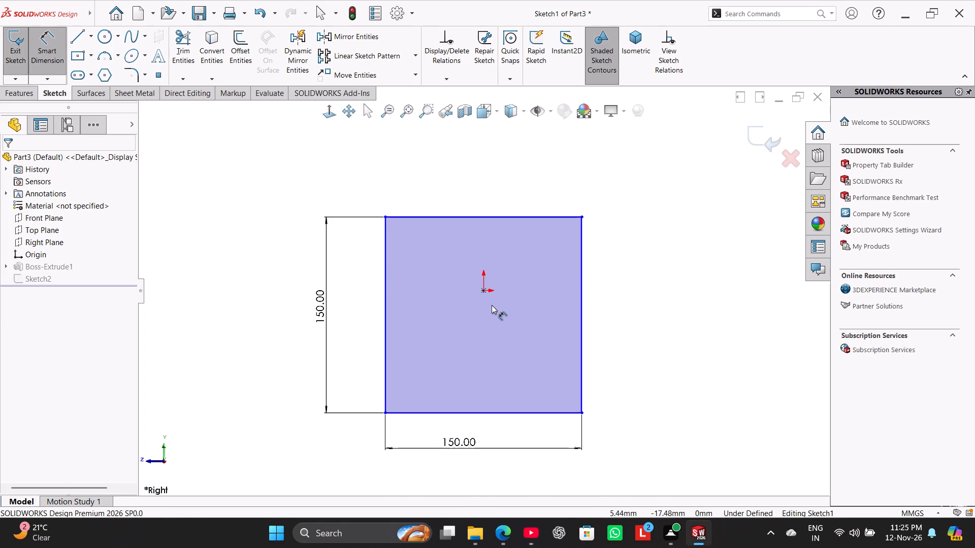
left_click(484, 290)
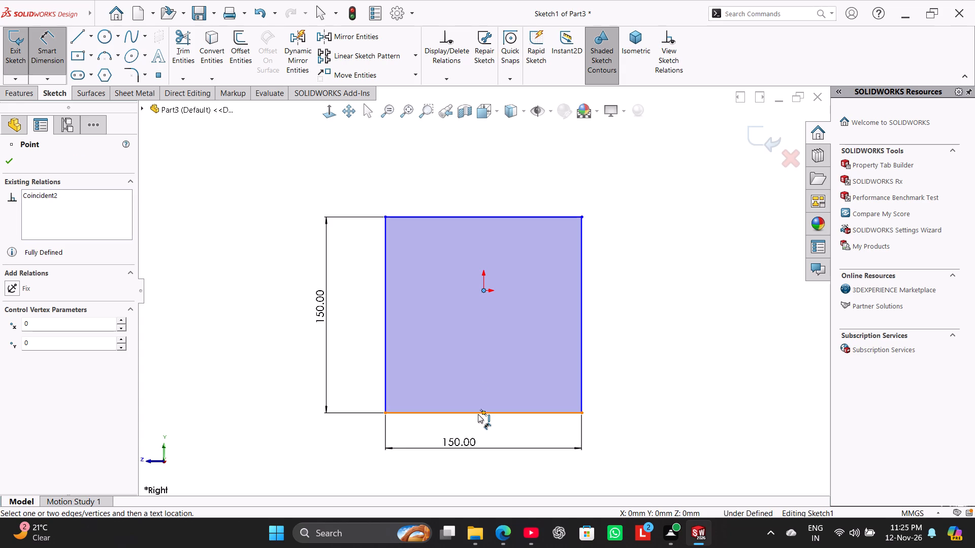
left_click(478, 414)
left_click(353, 353)
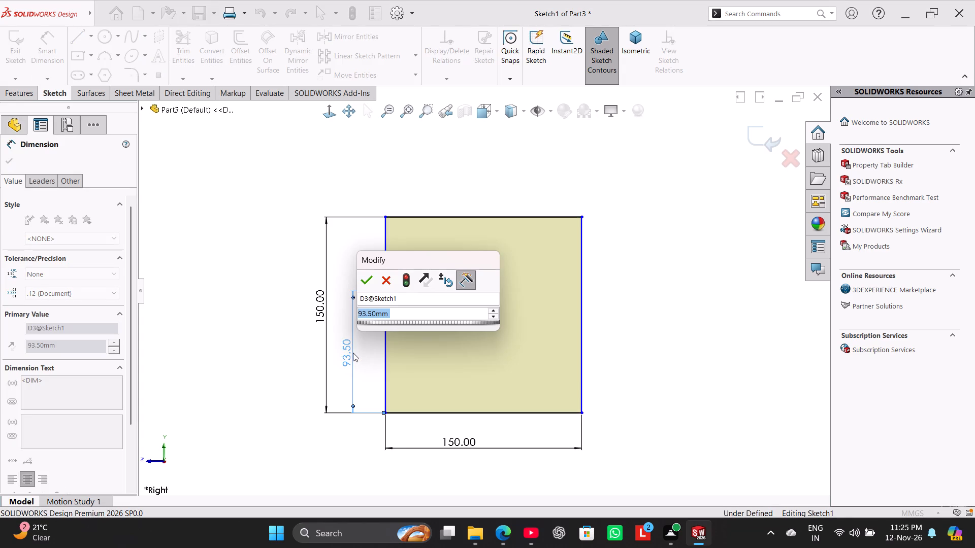
type("52.5+")
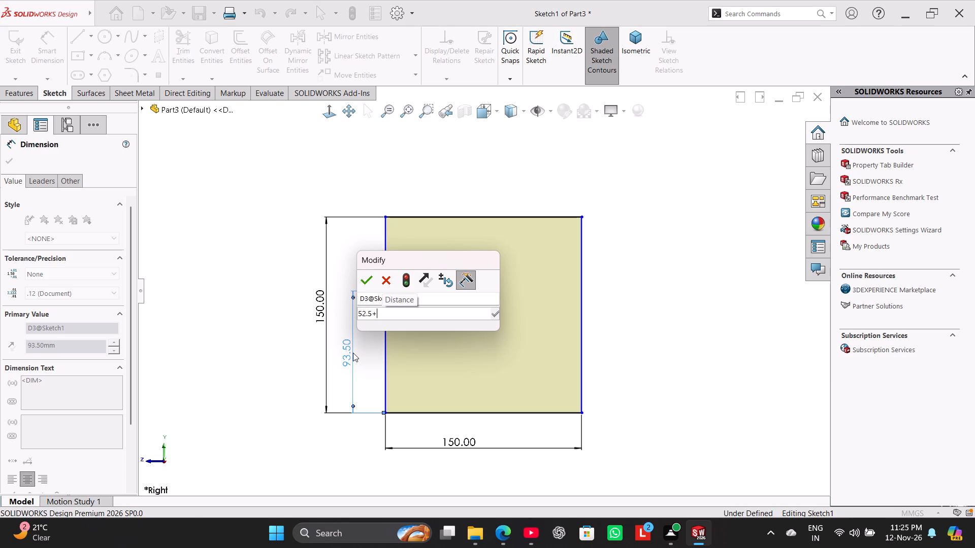
type("31.5")
key("Return")
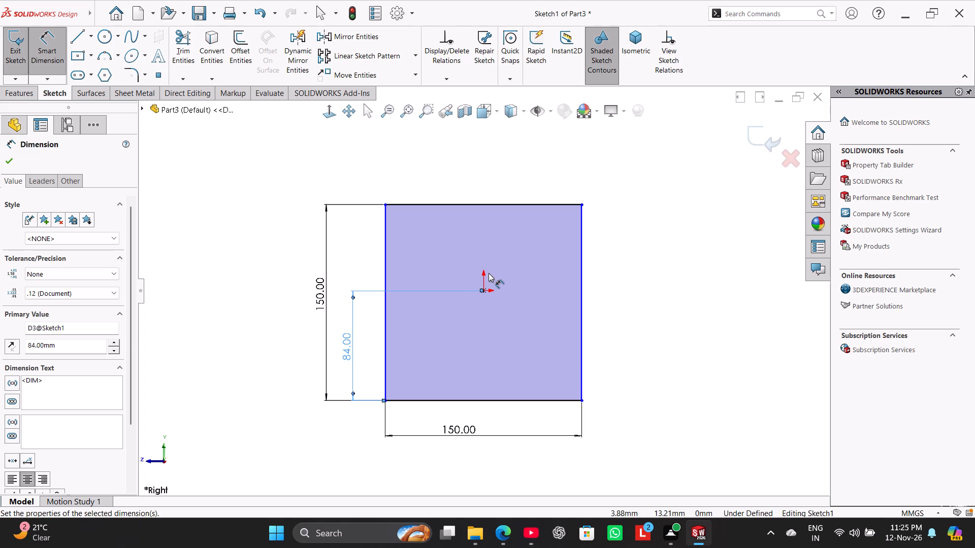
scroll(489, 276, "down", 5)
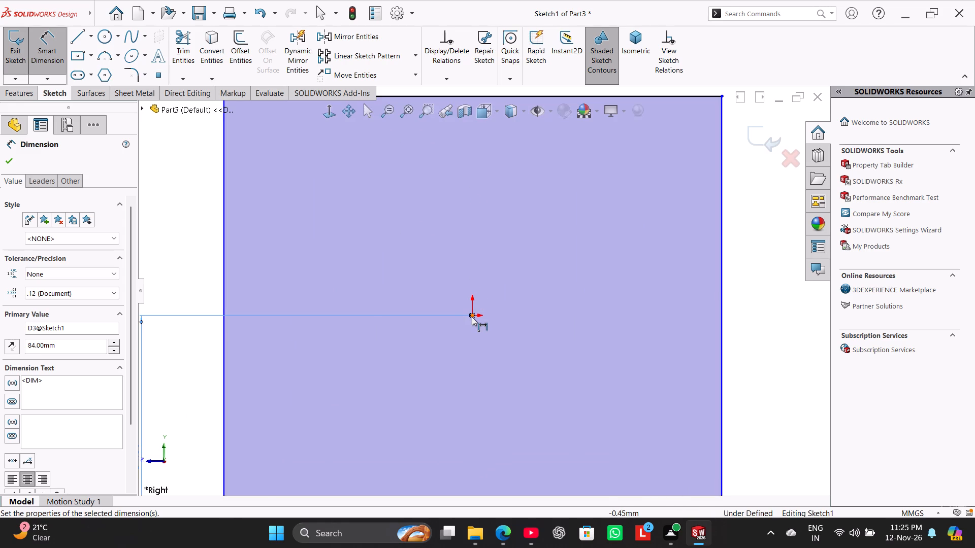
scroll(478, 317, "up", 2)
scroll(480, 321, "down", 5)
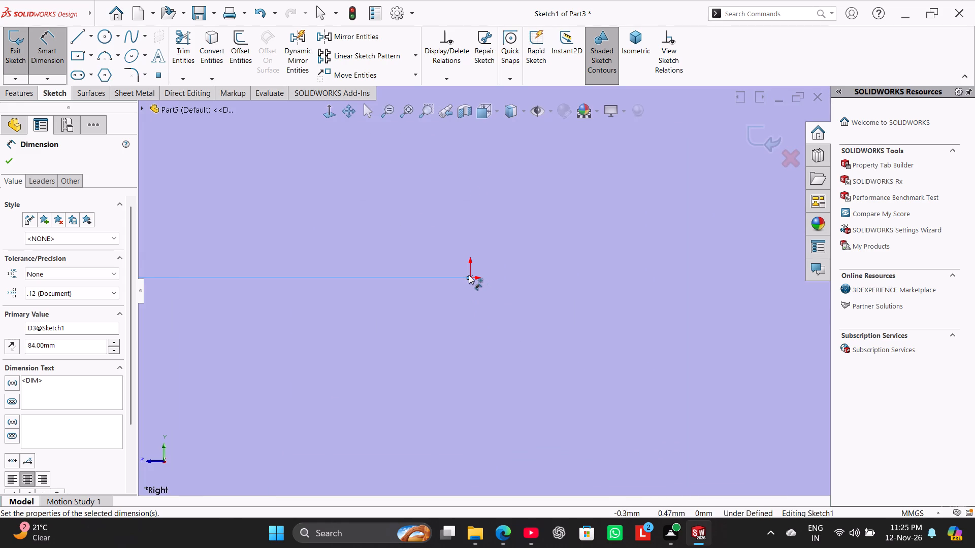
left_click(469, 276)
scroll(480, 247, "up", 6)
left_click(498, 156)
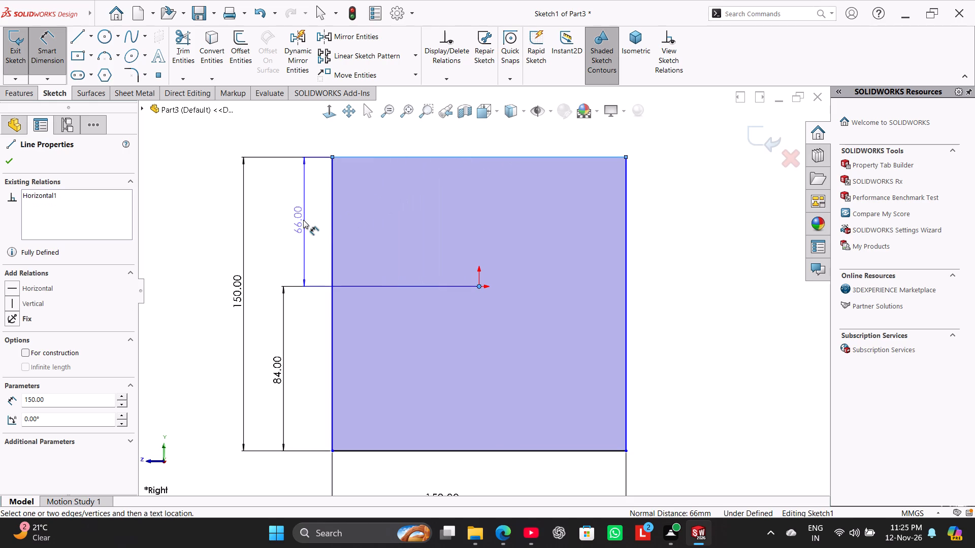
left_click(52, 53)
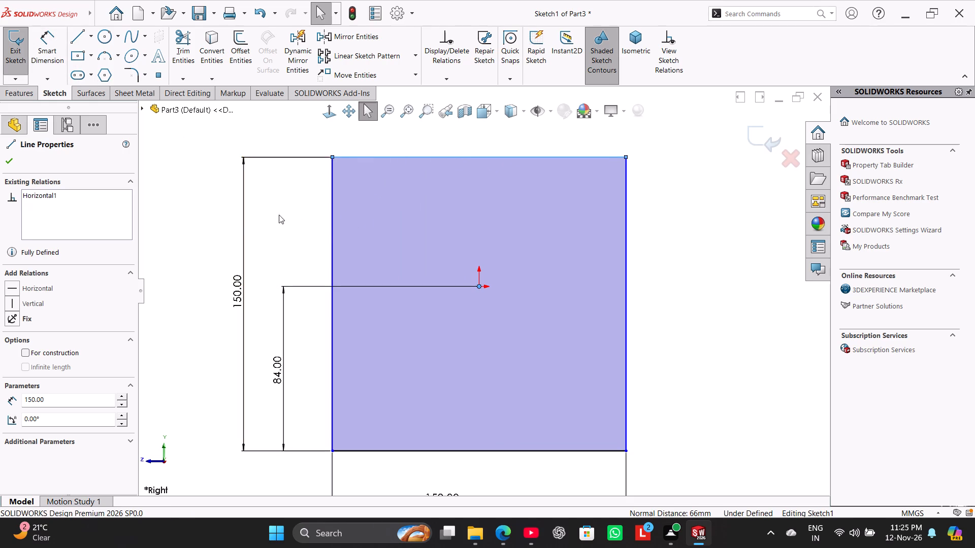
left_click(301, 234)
Dimension the horizontal distance from the origin to the square's right edge as 56 mm.
scroll(318, 342, "up", 2)
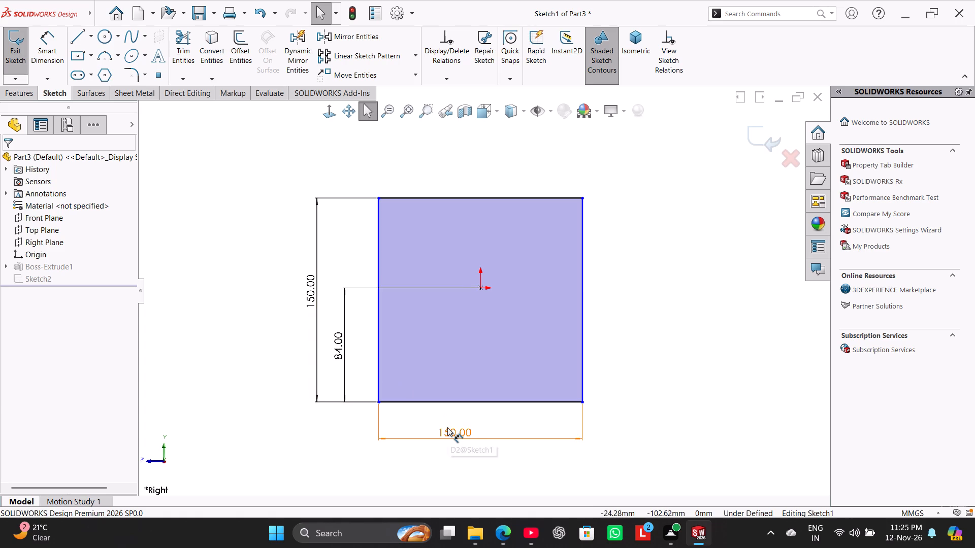
left_click(42, 54)
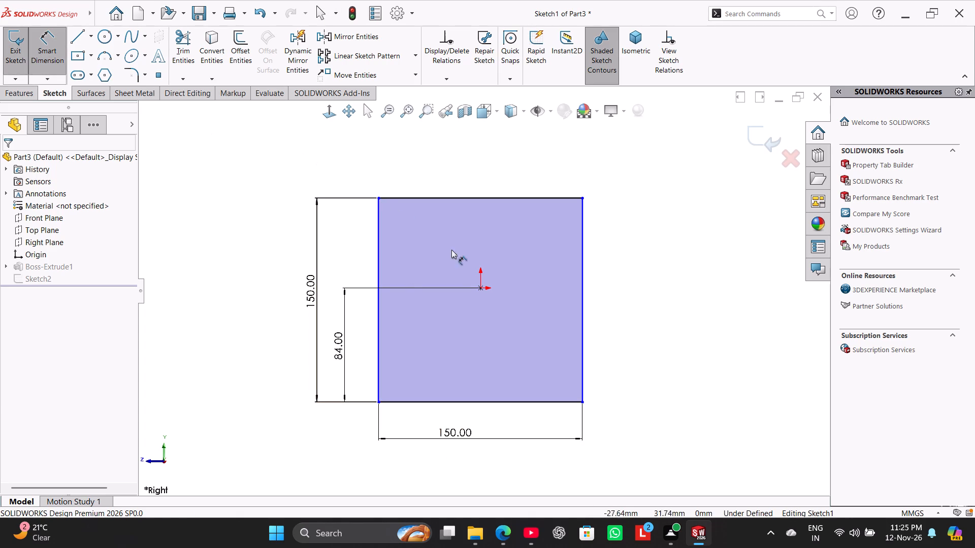
left_click(481, 289)
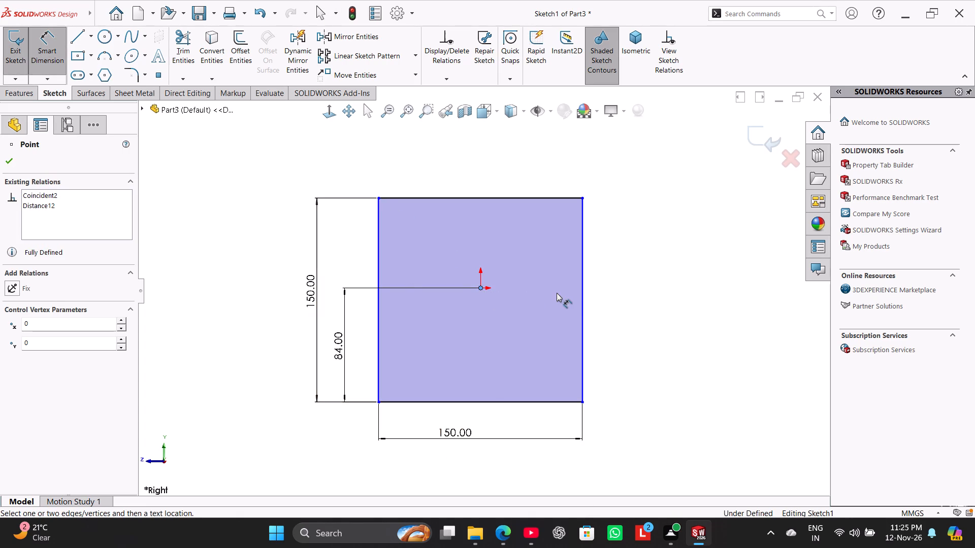
left_click(580, 286)
left_click(624, 291)
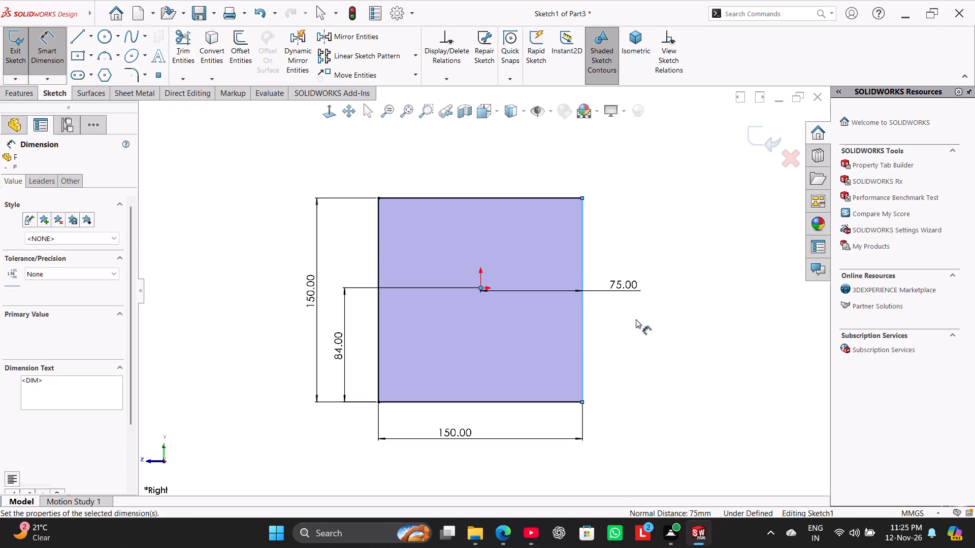
type("56")
key("Return")
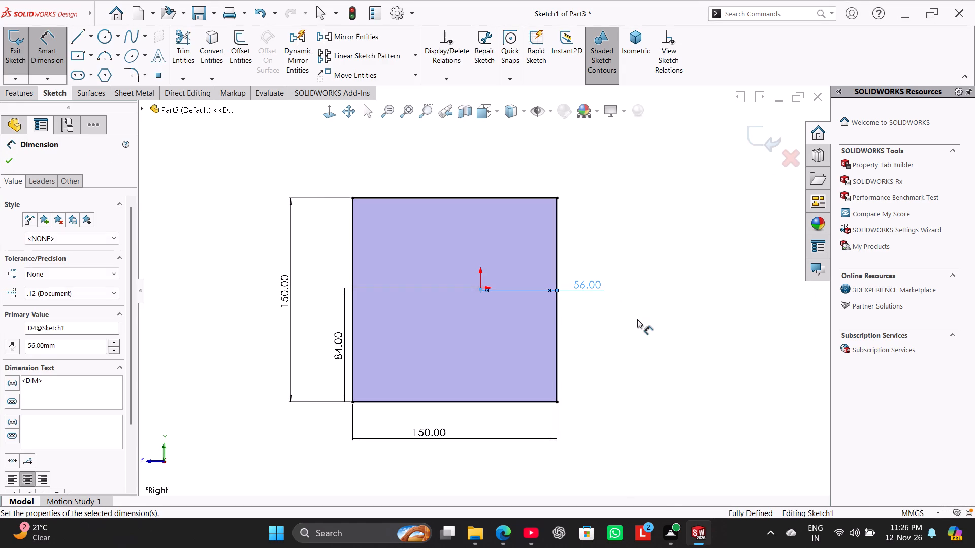
right_click(673, 256)
left_click(702, 294)
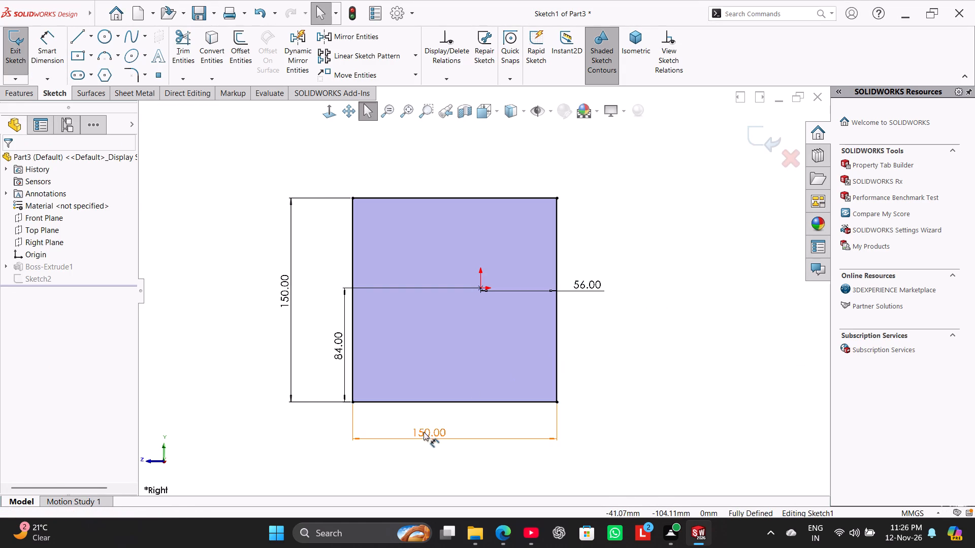
Set the base profile's horizontal width dimension to 56*2, giving 112 mm.
double_click(429, 428)
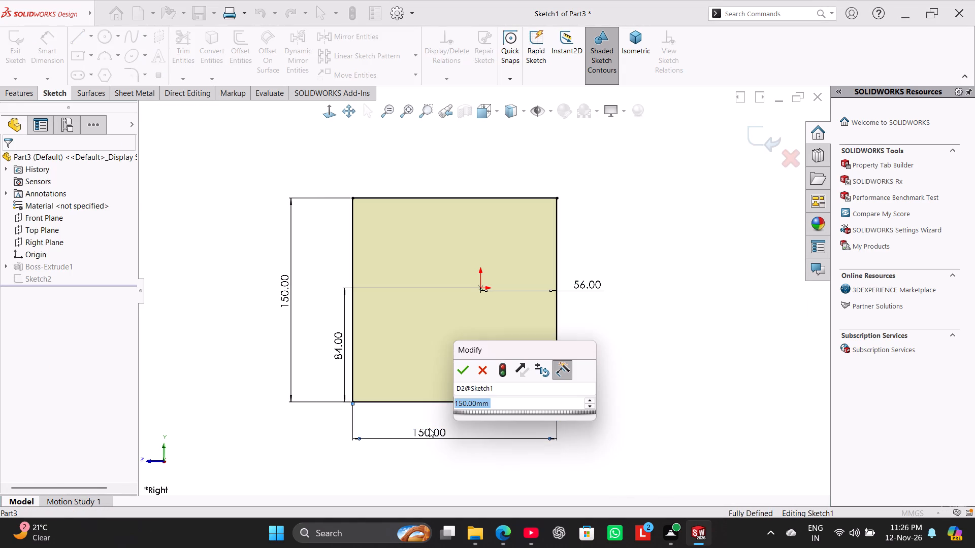
type("56*2")
key("Return")
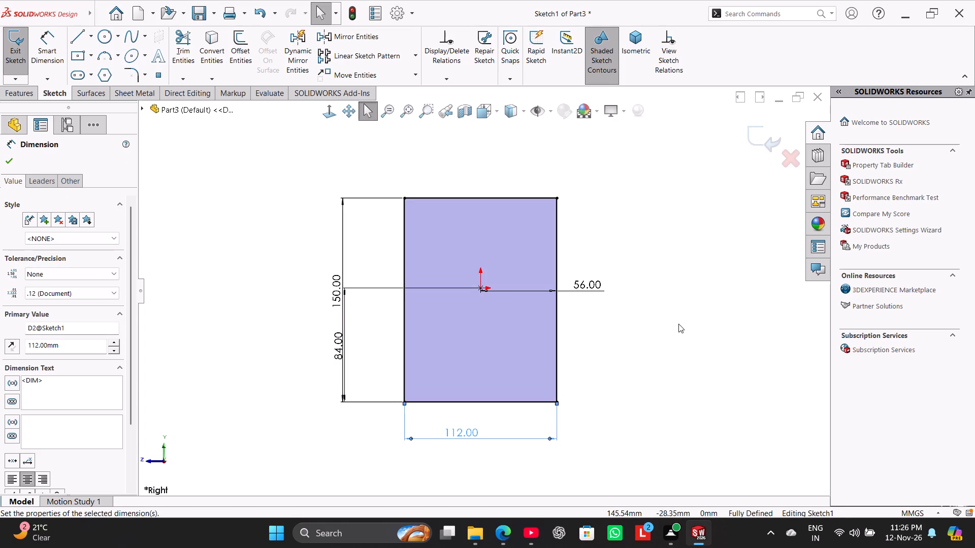
right_click(678, 324)
left_click(655, 349)
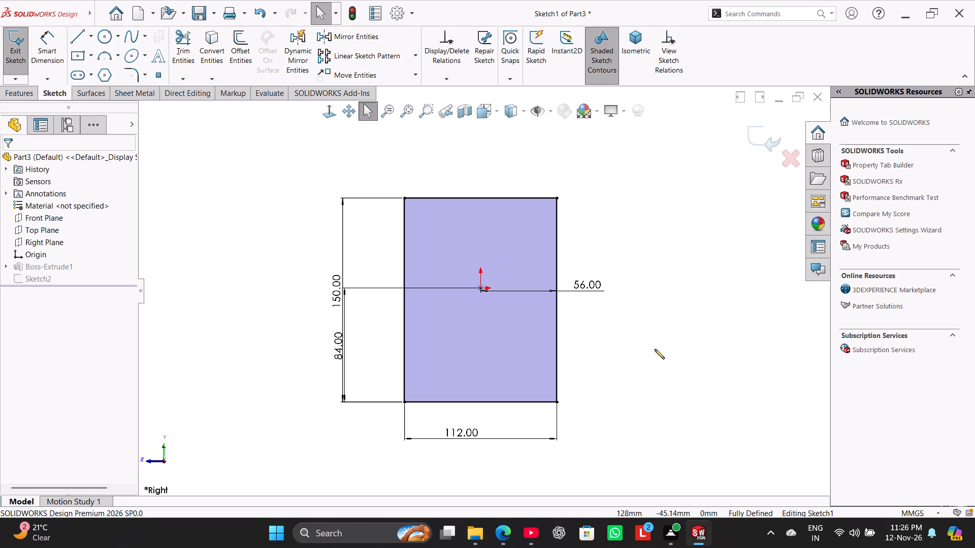
left_click(655, 349)
Exit the base sketch to rebuild the plate with the revised profile.
left_click(15, 53)
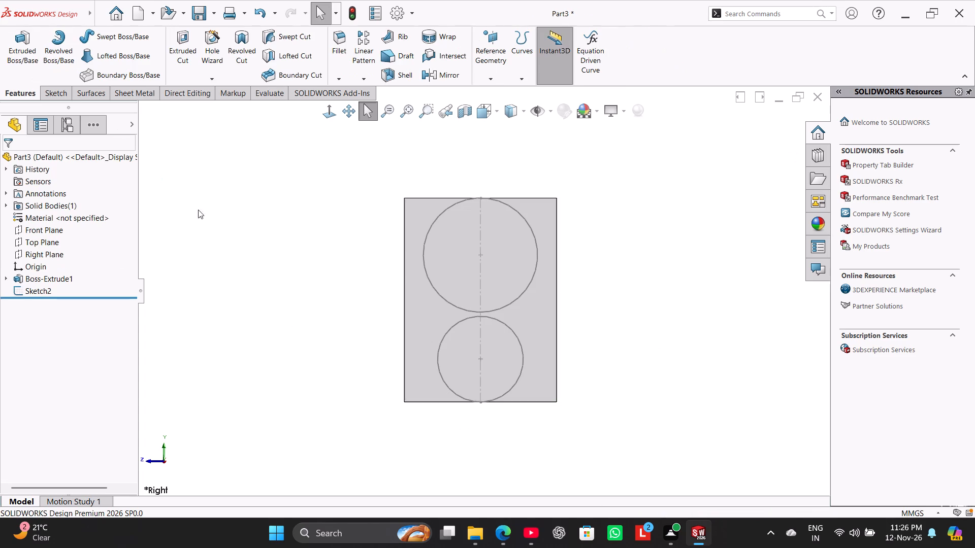
Reopen the two-circle sketch and draw a circle of about 56 mm radius centred on the origin.
right_click(44, 290)
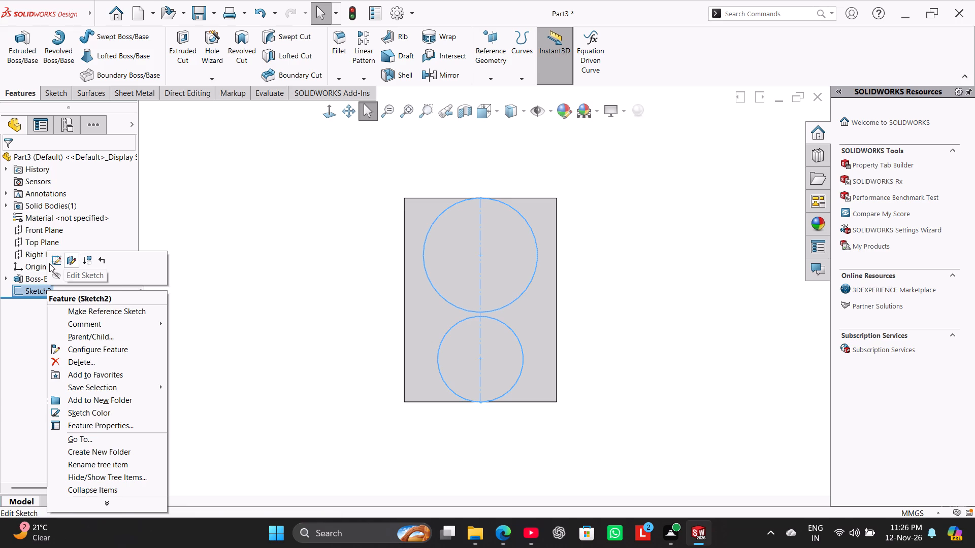
left_click(53, 261)
left_click(206, 255)
scroll(336, 277, "up", 2)
scroll(383, 252, "up", 1)
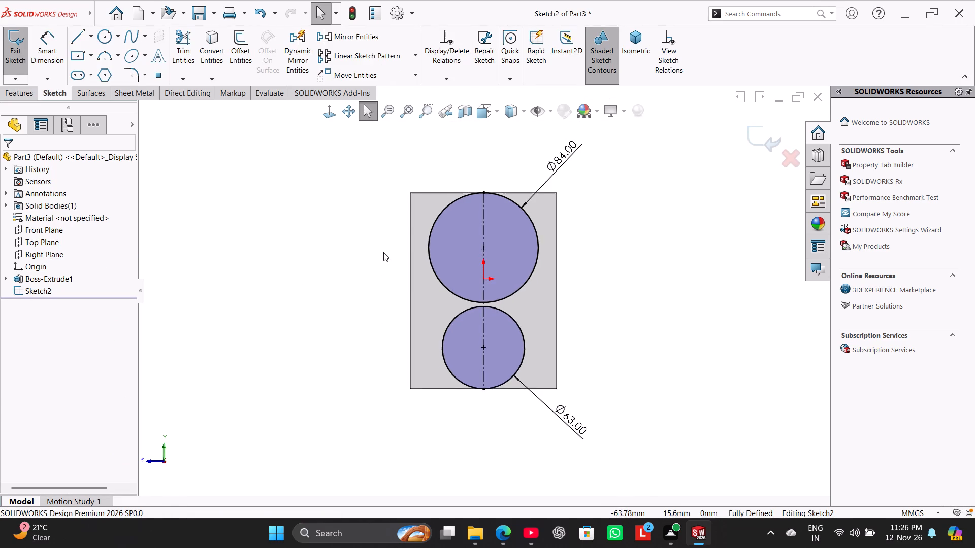
scroll(383, 252, "down", 2)
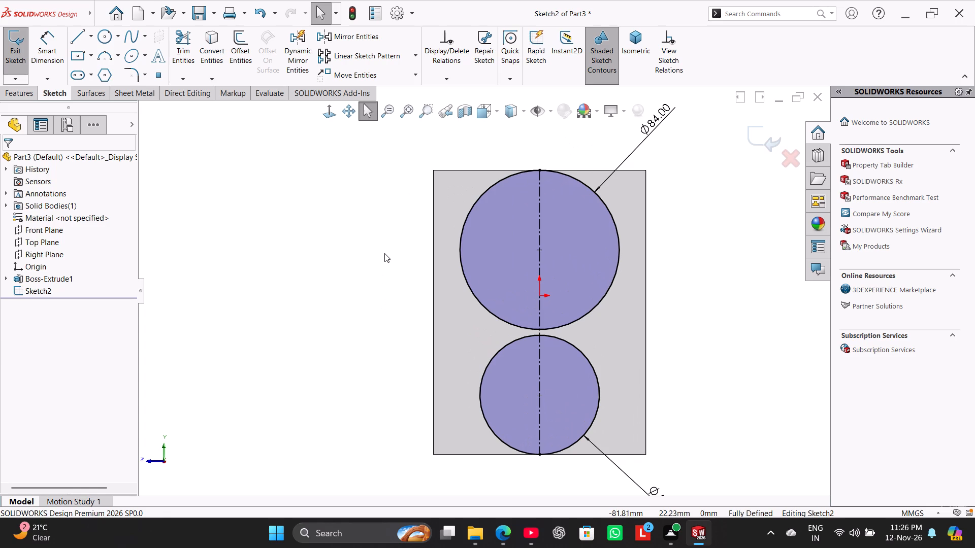
left_click(106, 34)
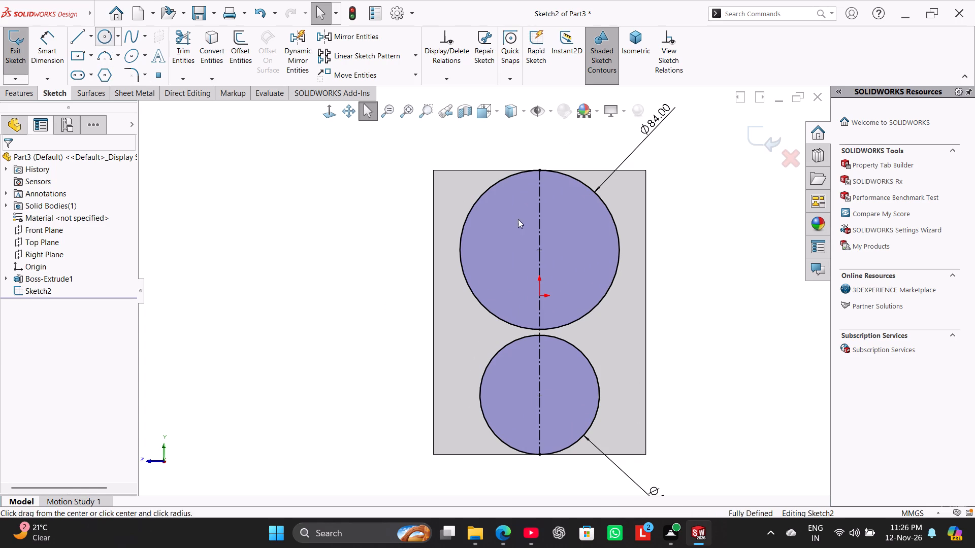
left_click(539, 295)
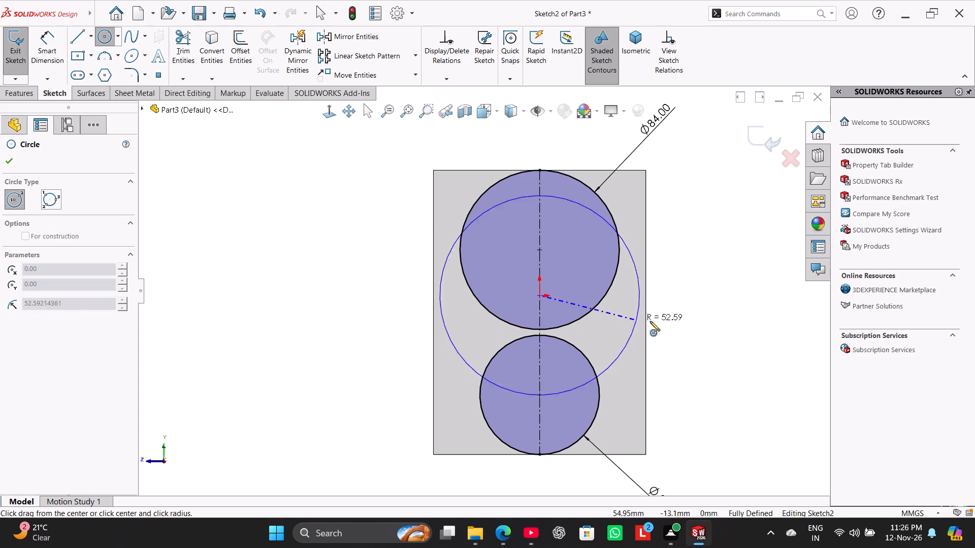
left_click(644, 301)
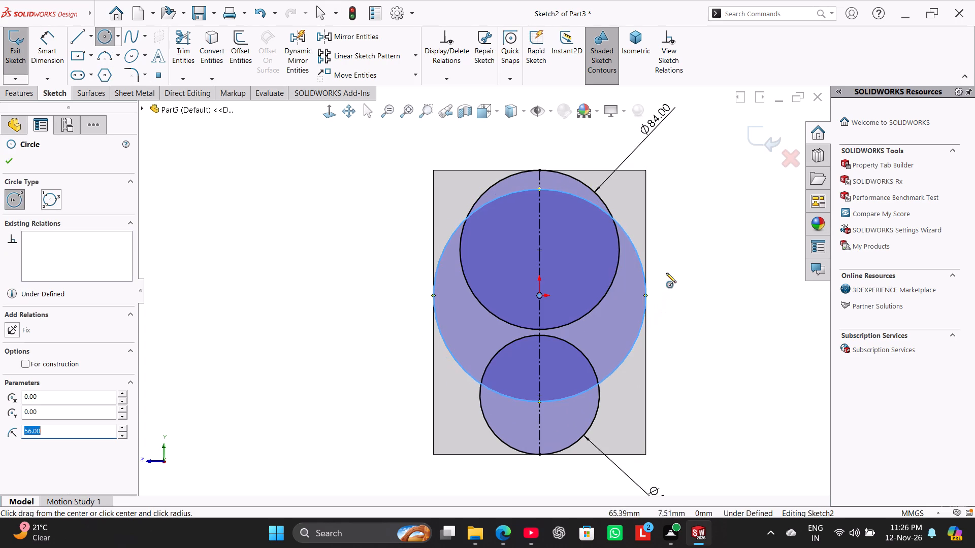
right_click(676, 246)
left_click(692, 247)
right_click(692, 247)
left_click(697, 253)
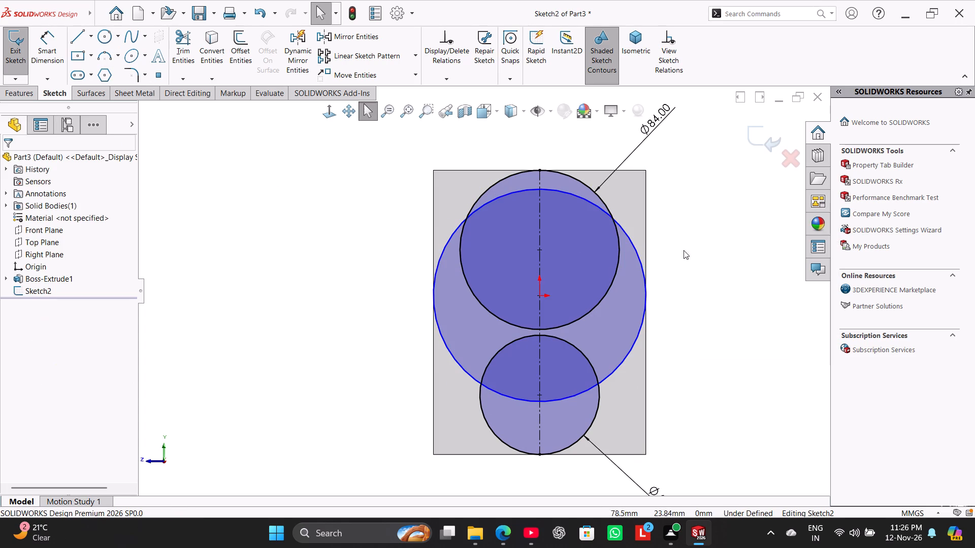
Dimension the origin-centred circle's diameter as 112 mm.
left_click(49, 47)
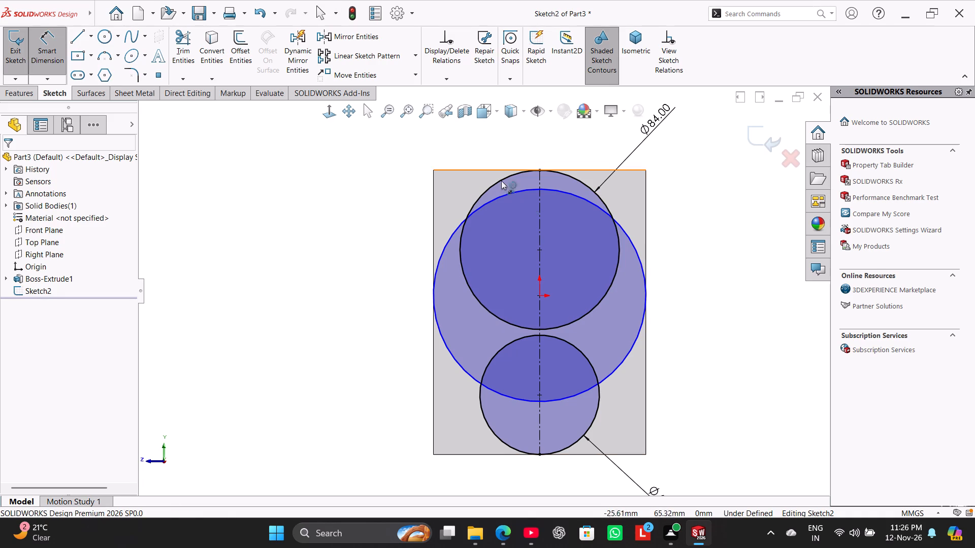
left_click(634, 251)
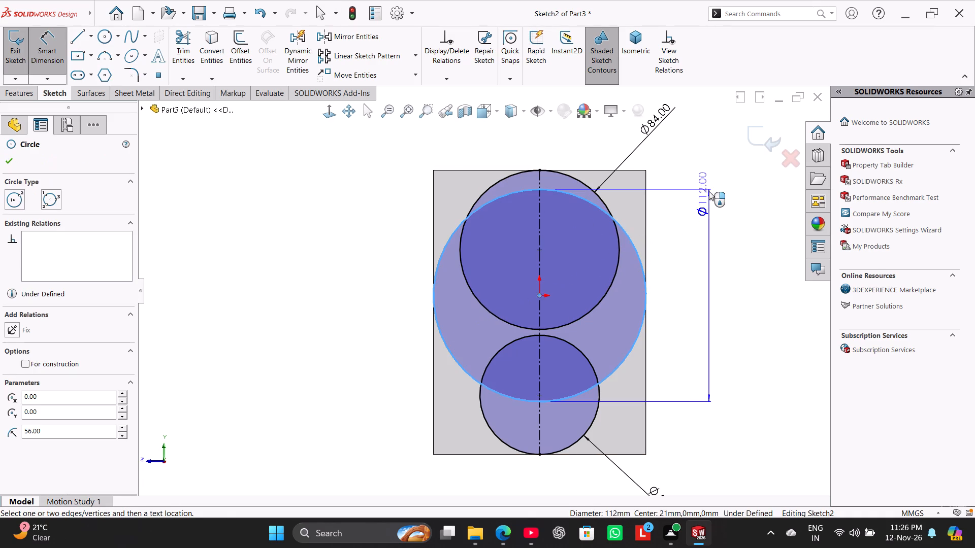
left_click(712, 158)
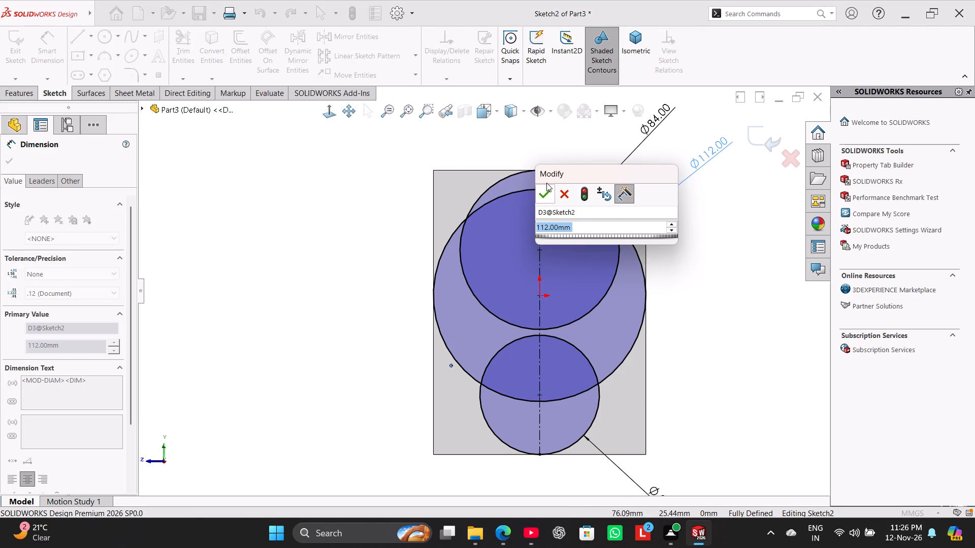
left_click(547, 197)
left_click(786, 269)
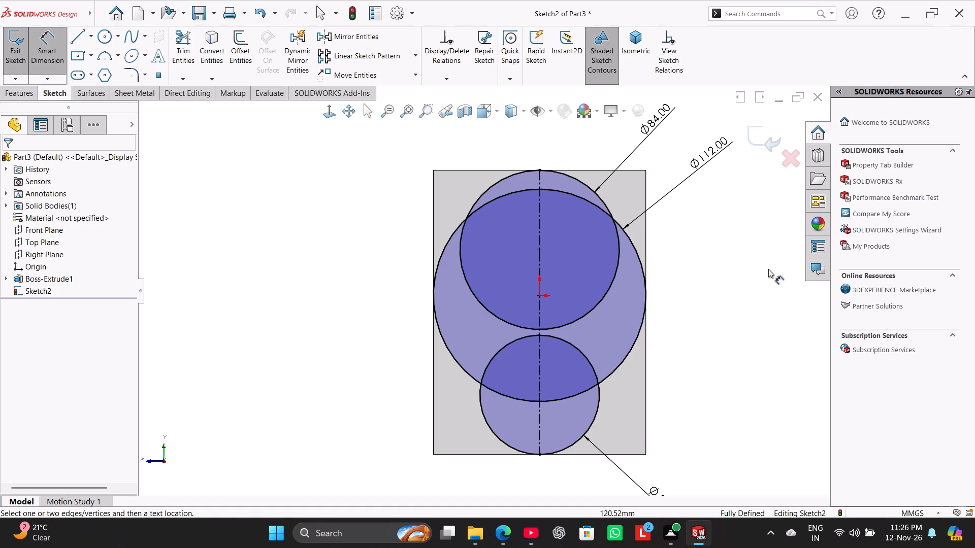
Sketch a line about 58.5 mm long from the 112 mm circle's lower-left side to the 63 mm circle.
left_click(81, 37)
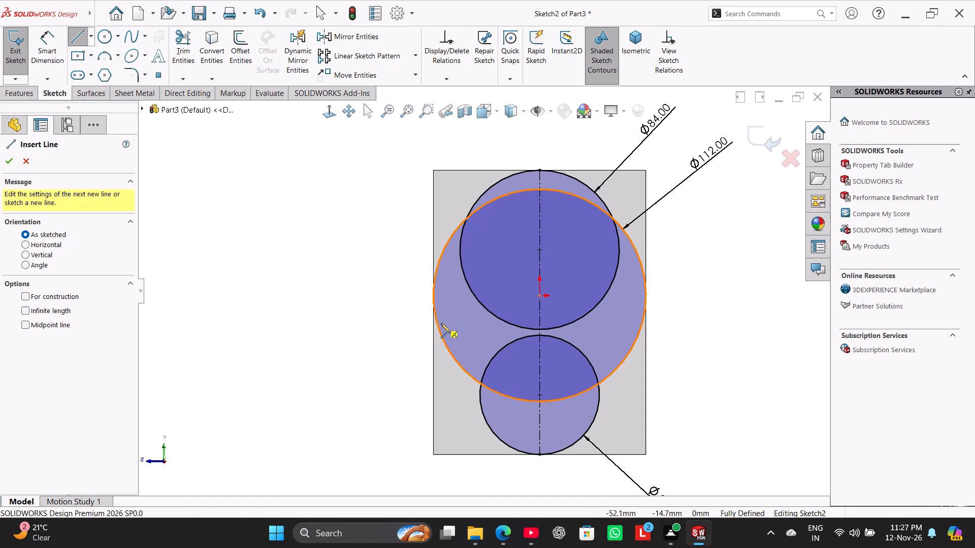
left_click(441, 335)
left_click(494, 433)
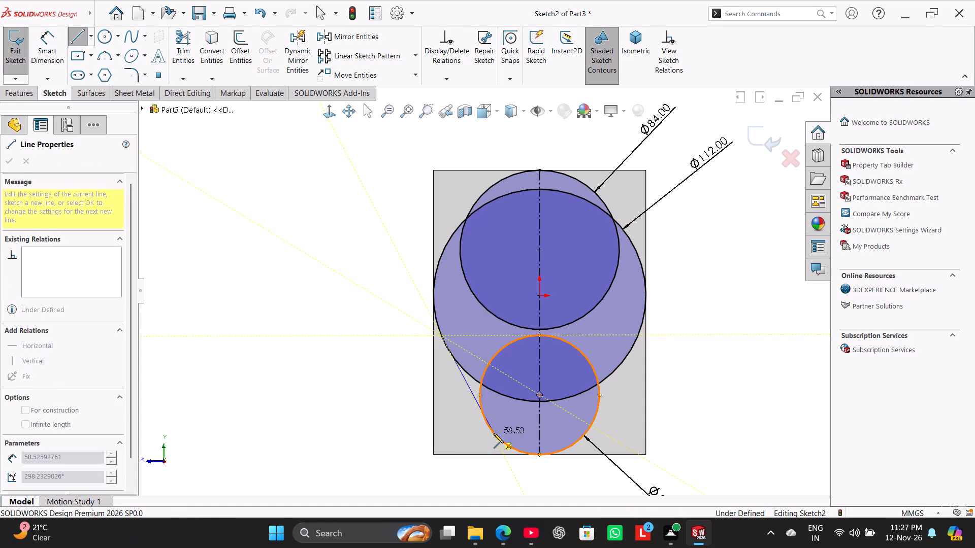
right_click(284, 370)
left_click(311, 377)
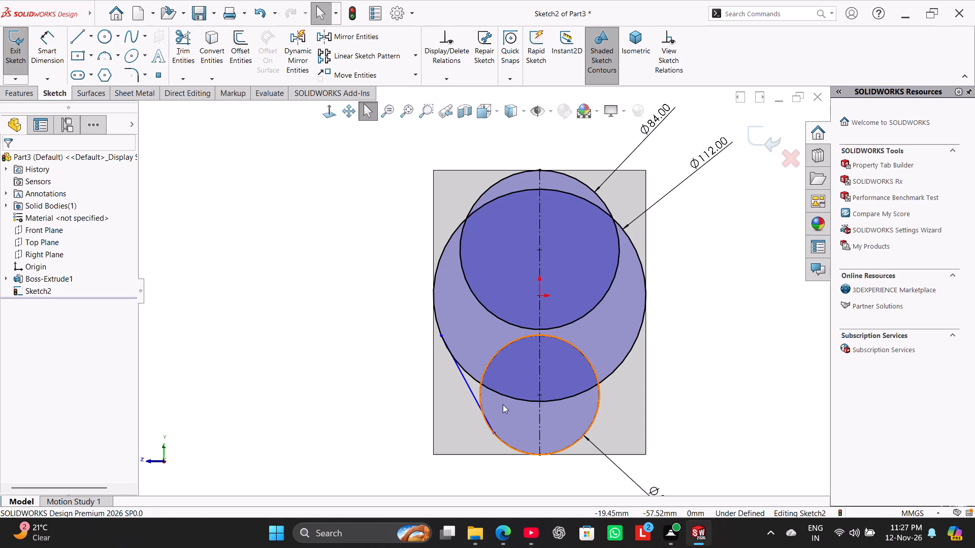
Make the lower-left line tangent to both the 63 mm circle and the 112 mm circle.
scroll(478, 392, "down", 4)
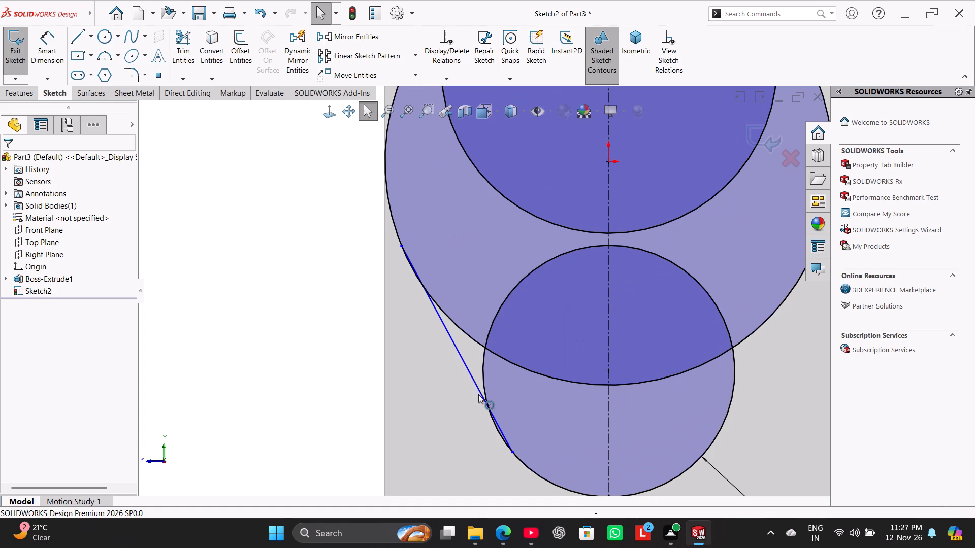
left_click(477, 387, "ctrl")
left_click(482, 377, "ctrl")
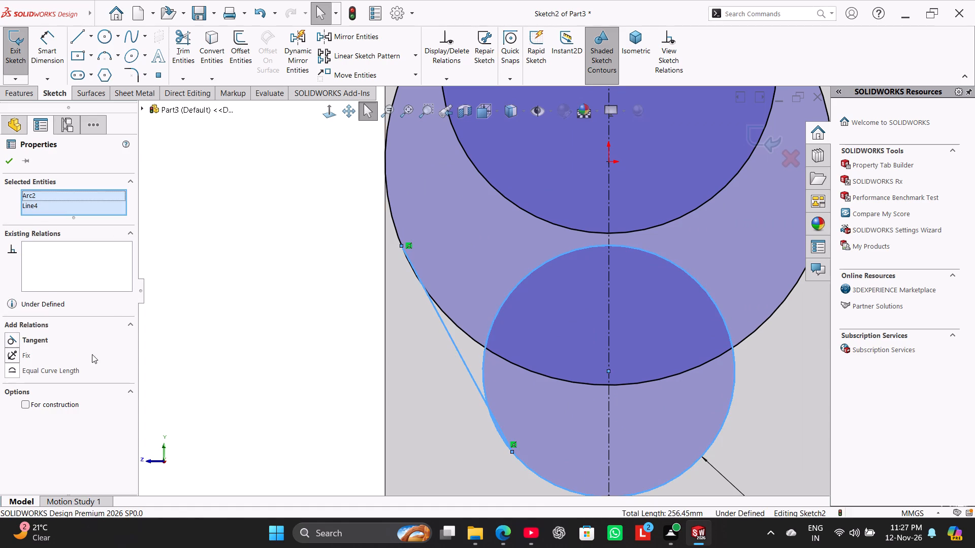
left_click(32, 338)
left_click(245, 363)
scroll(258, 376, "up", 1)
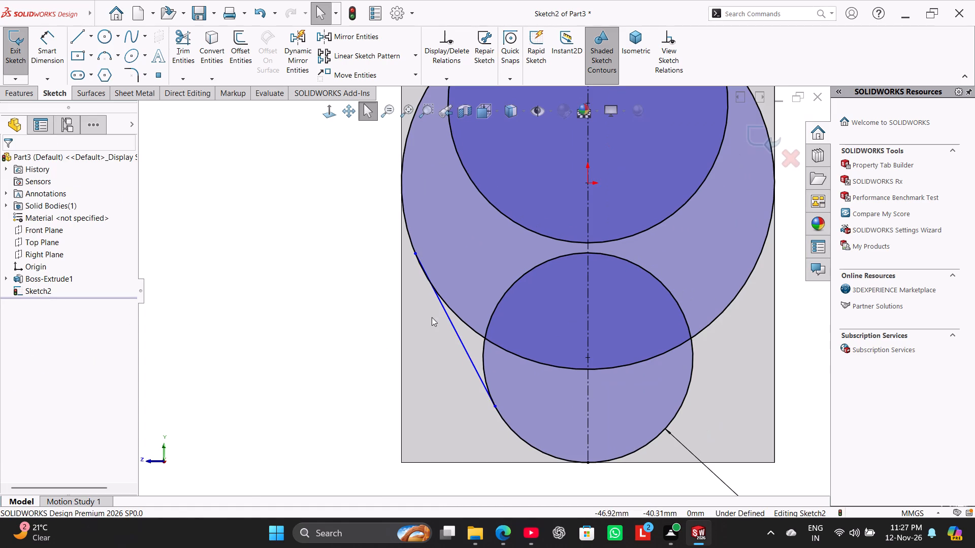
left_click(447, 312, "ctrl")
left_click(453, 312, "ctrl")
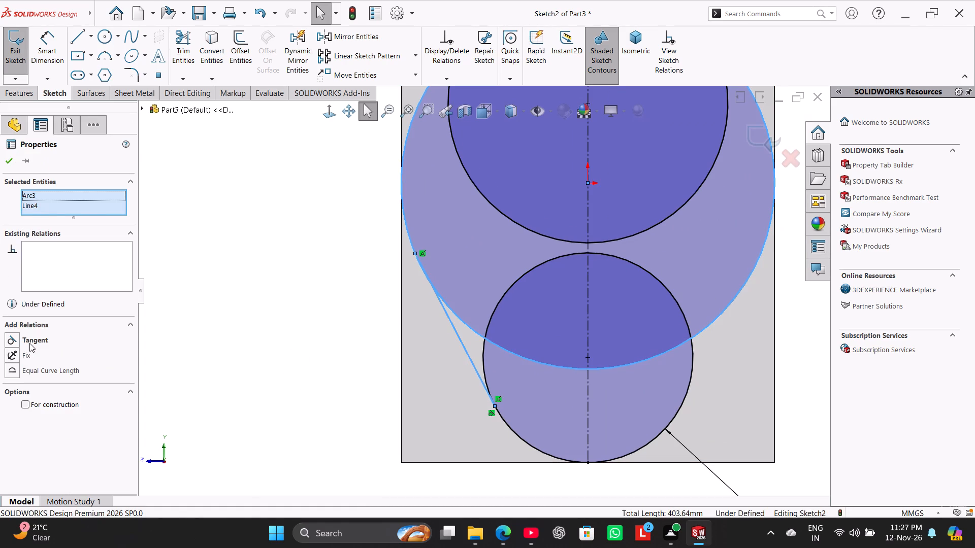
left_click(29, 343)
left_click(229, 347)
scroll(365, 326, "up", 5)
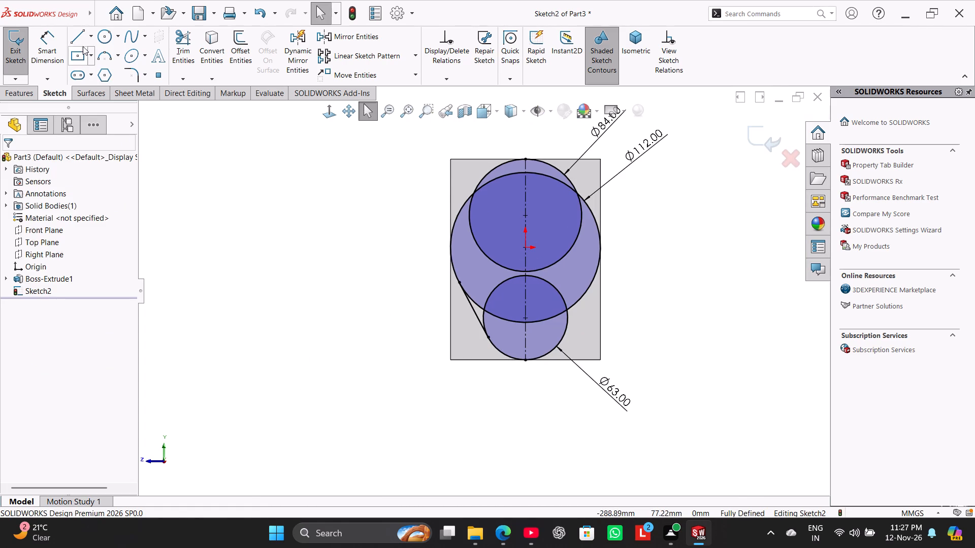
Sketch a short line from the 112 mm circle's upper-left side to the 84 mm circle.
left_click(76, 35)
scroll(531, 196, "down", 7)
left_click(383, 220)
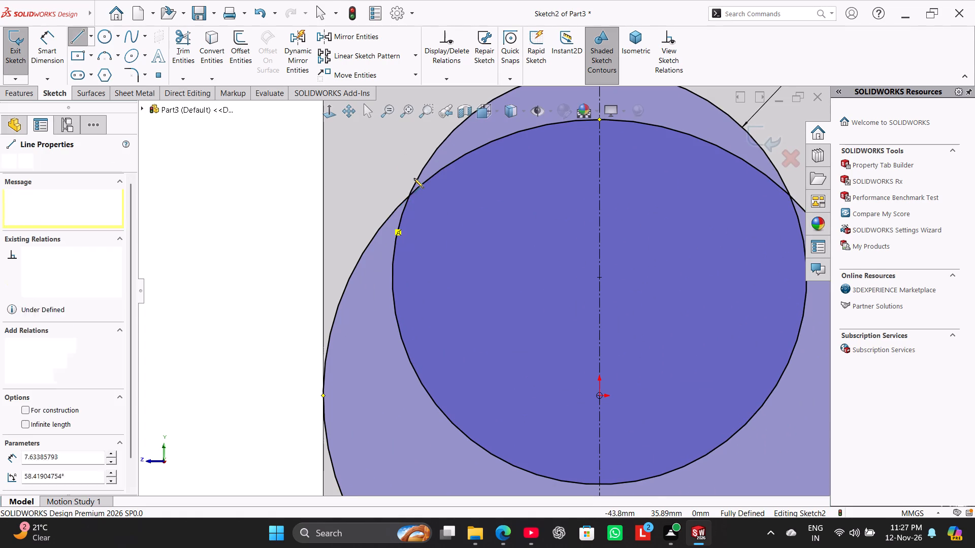
left_click(422, 168)
right_click(240, 212)
left_click(262, 216)
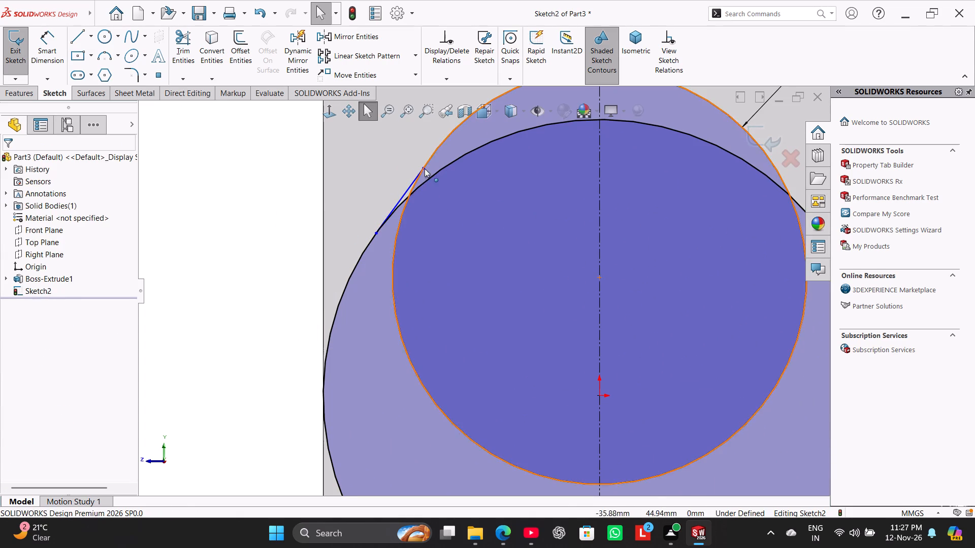
Add a tangent relation between the short upper-left line and the 84 mm circle.
left_click(429, 156, "ctrl")
left_click(410, 185, "ctrl")
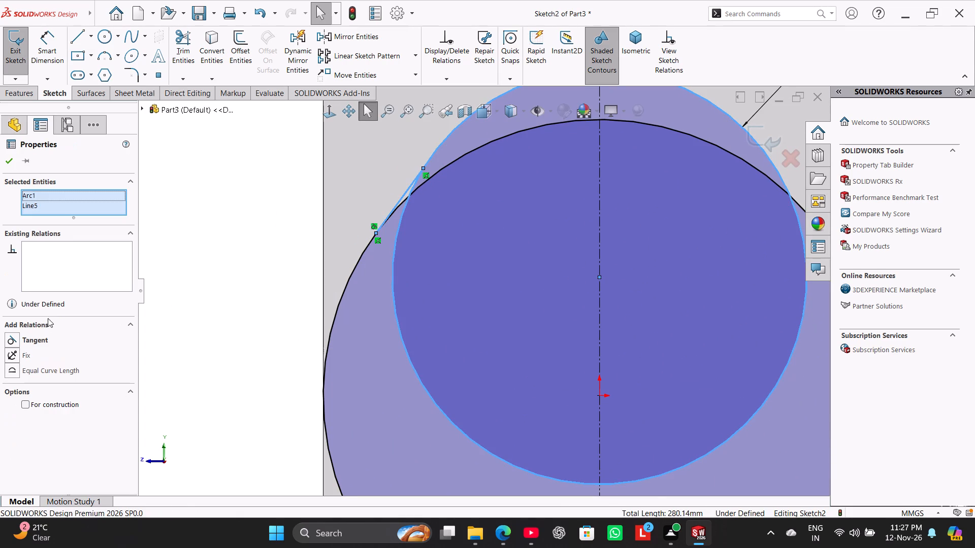
left_click(39, 340)
left_click(201, 254)
scroll(378, 313, "up", 4)
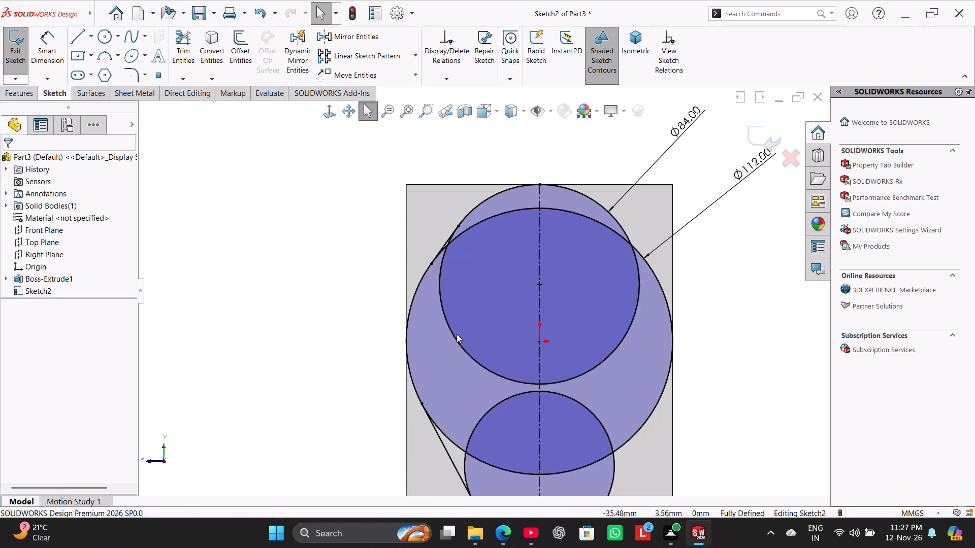
Mirror the upper and lower tangent lines about the vertical centreline.
scroll(514, 340, "up", 2)
scroll(543, 346, "down", 1)
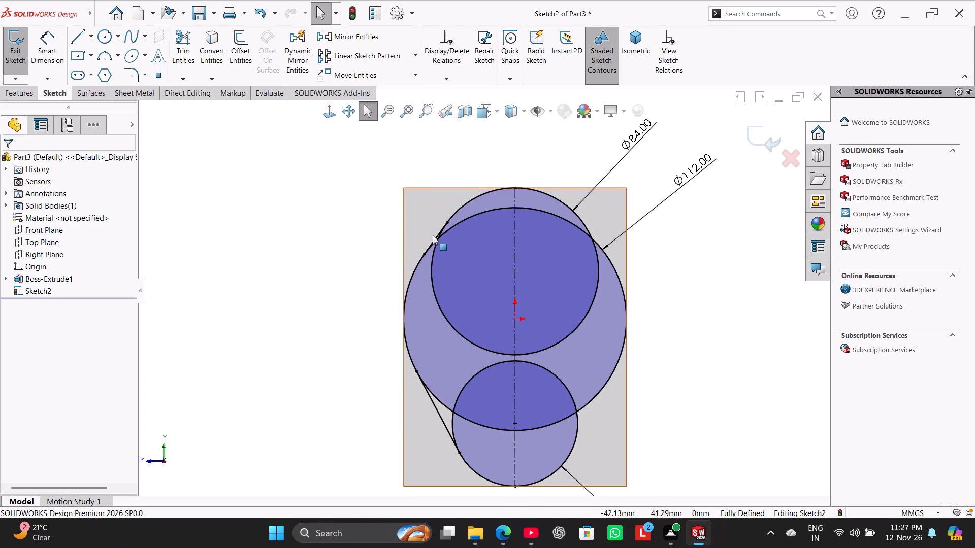
scroll(433, 235, "down", 7)
left_click(452, 274, "ctrl")
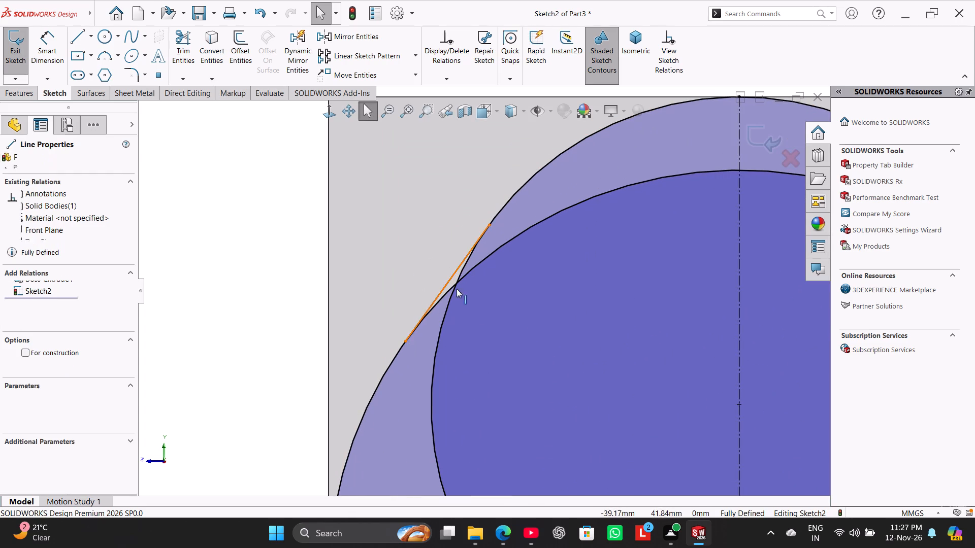
scroll(469, 300, "up", 8, "ctrl")
scroll(495, 445, "down", 4, "ctrl")
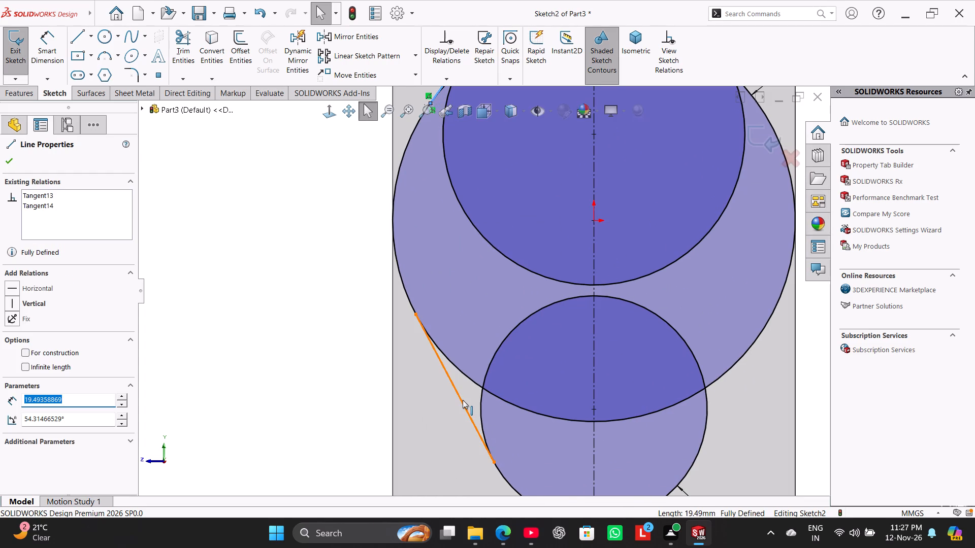
left_click(463, 400, "ctrl")
left_click(592, 290, "ctrl")
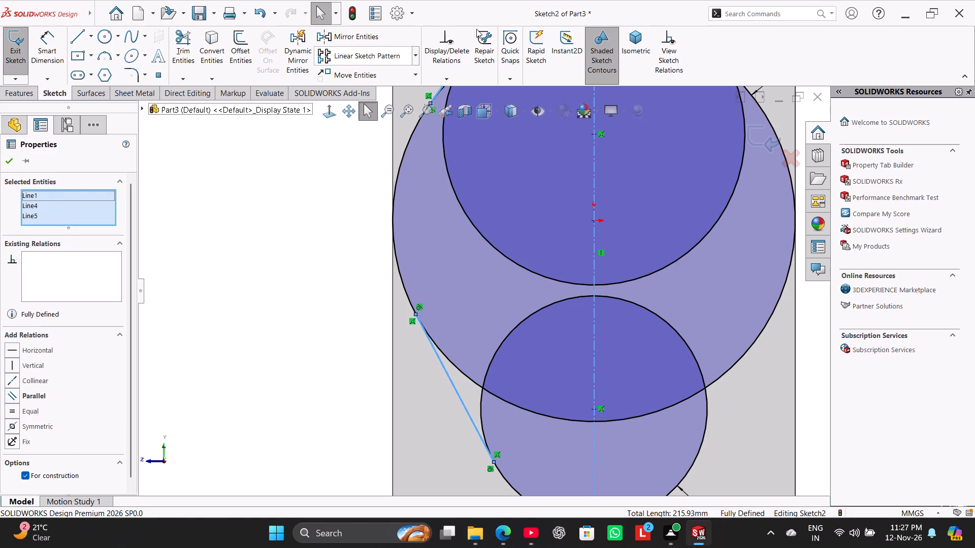
left_click(346, 38)
scroll(331, 239, "up", 4)
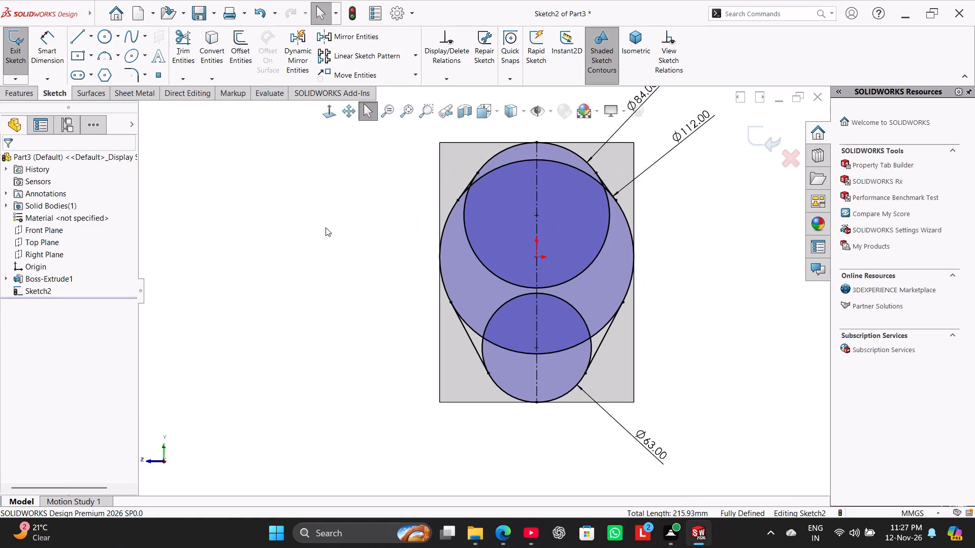
Trim the overlapping arcs of the 84, 112 and 63 mm circles inside the combined outline.
left_click(182, 50)
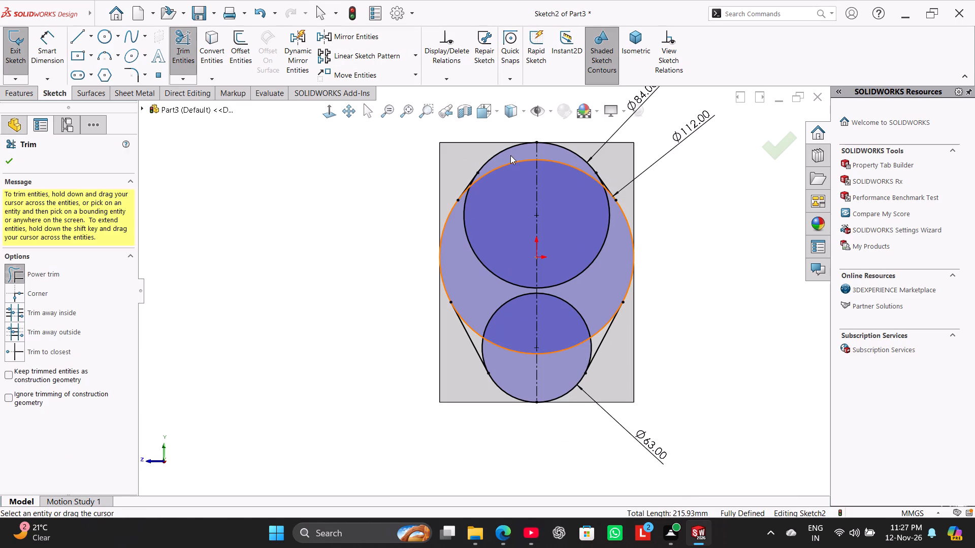
left_click_drag(511, 154, 494, 190)
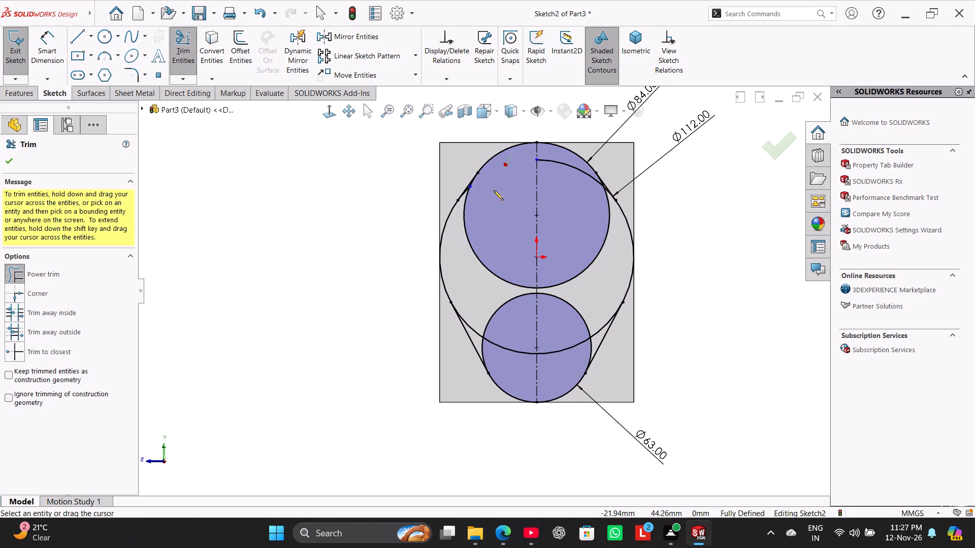
left_click_drag(494, 190, 466, 249)
left_click_drag(573, 221, 604, 252)
left_click_drag(603, 228, 598, 210)
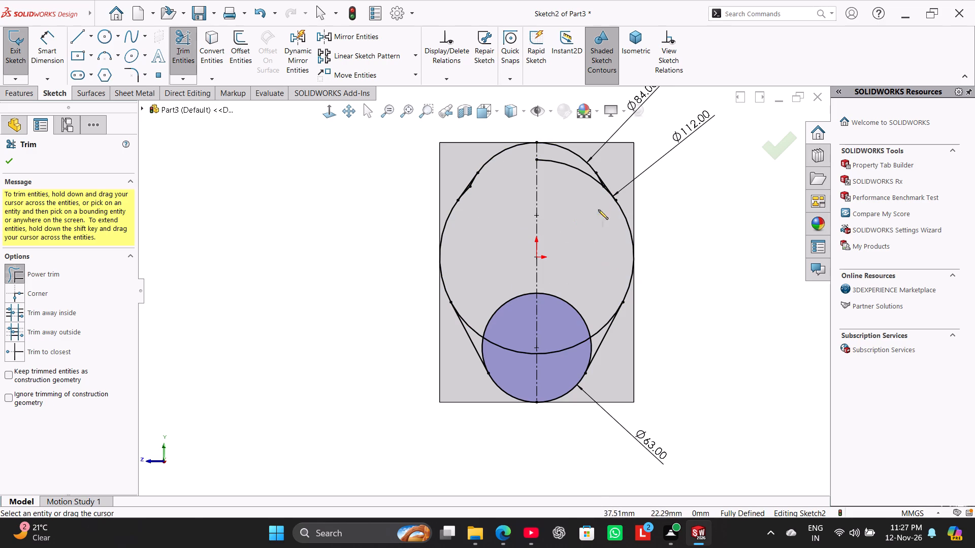
left_click_drag(598, 210, 580, 212)
left_click_drag(586, 275, 582, 331)
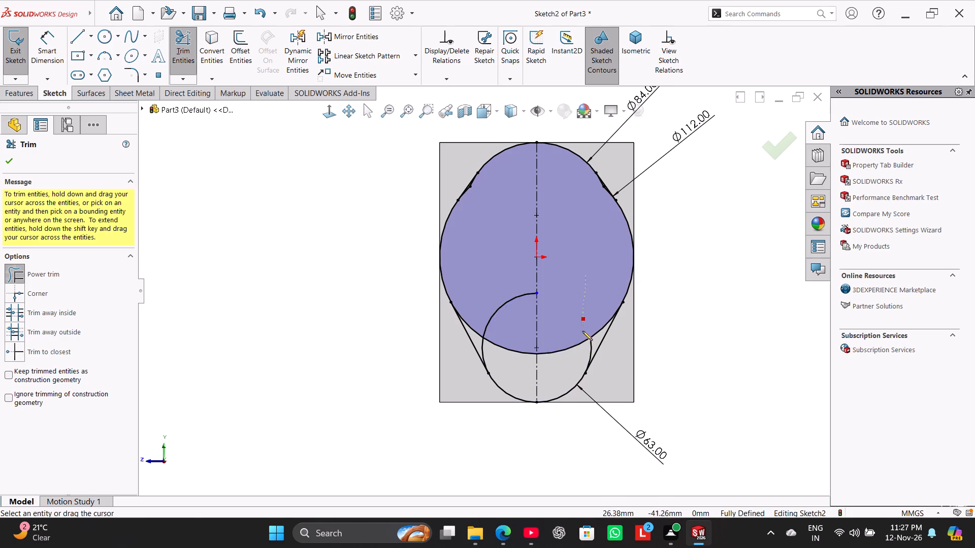
left_click_drag(582, 331, 585, 346)
left_click_drag(504, 275, 513, 357)
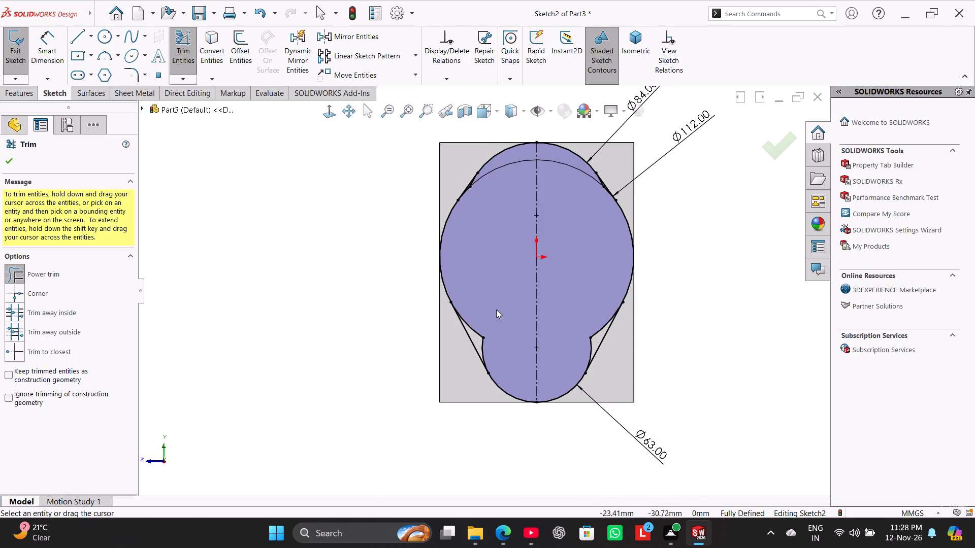
Trim the leftover arc segments of the 112 and 63 mm circles alongside both lower tangent lines.
scroll(496, 310, "down", 4)
left_click_drag(441, 315, 473, 387)
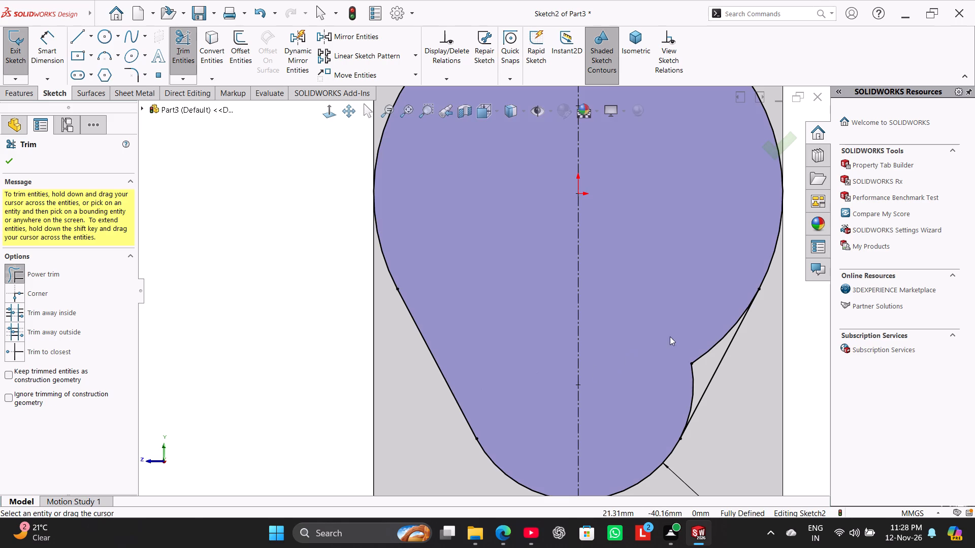
left_click_drag(693, 338, 686, 376)
scroll(703, 243, "up", 3)
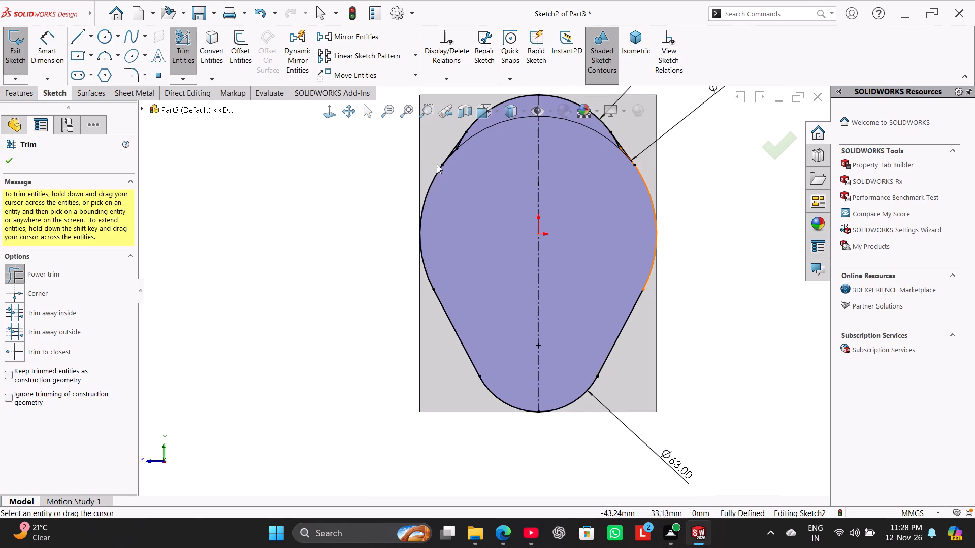
Trim the leftover arc segments of the 84 and 112 mm circles alongside both upper tangent lines.
scroll(437, 164, "up", 1)
scroll(486, 150, "down", 11)
left_click_drag(451, 246, 403, 300)
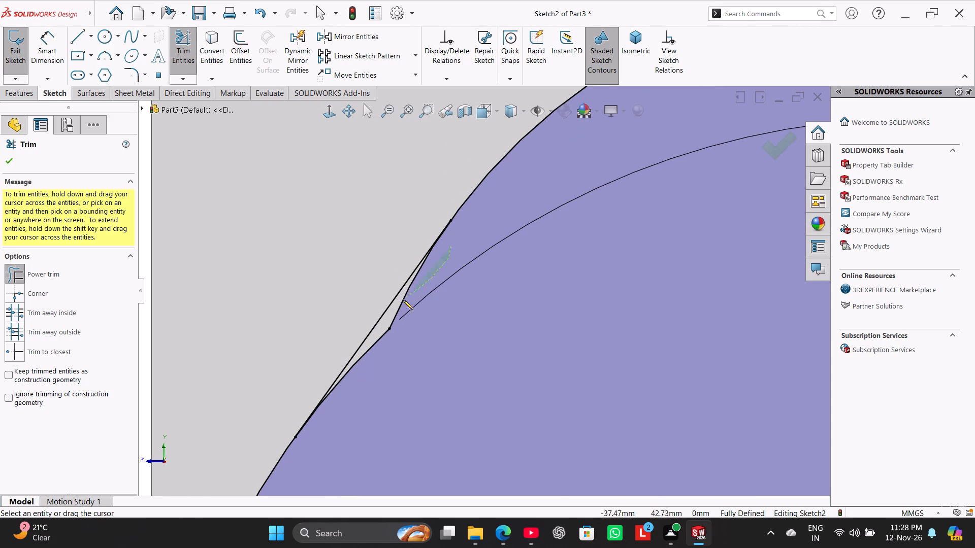
left_click_drag(403, 300, 383, 337)
scroll(636, 290, "up", 10)
scroll(723, 301, "down", 3)
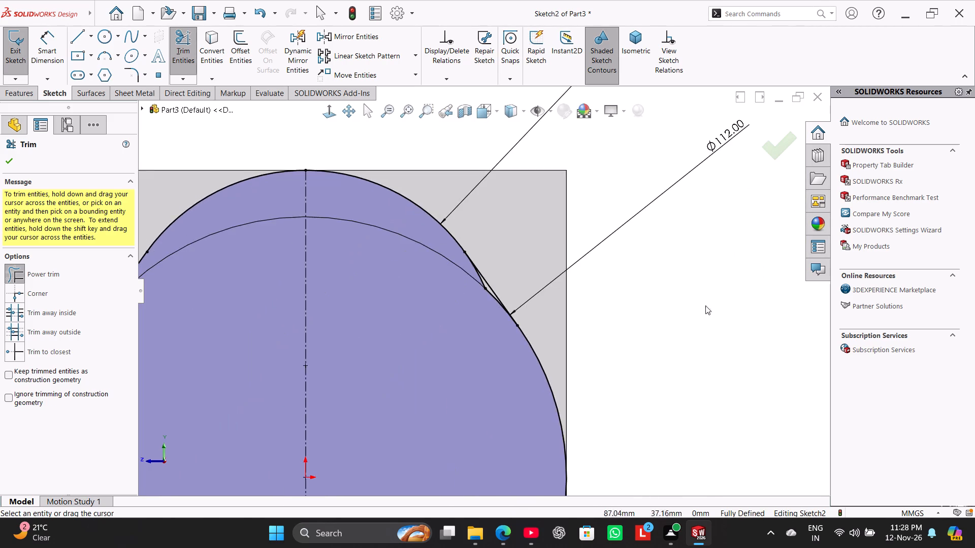
scroll(705, 305, "down", 9)
left_click_drag(376, 347, 337, 266)
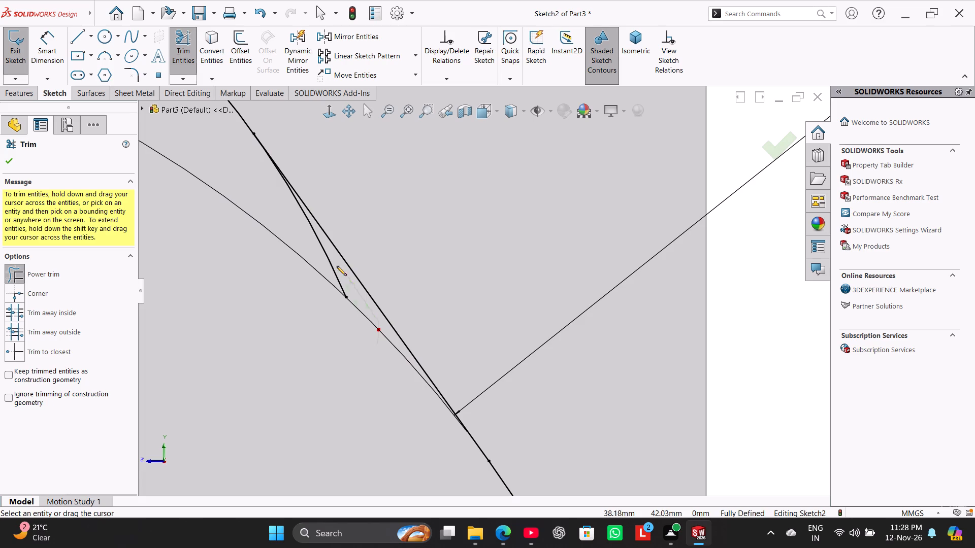
left_click_drag(337, 266, 318, 248)
scroll(352, 314, "up", 13)
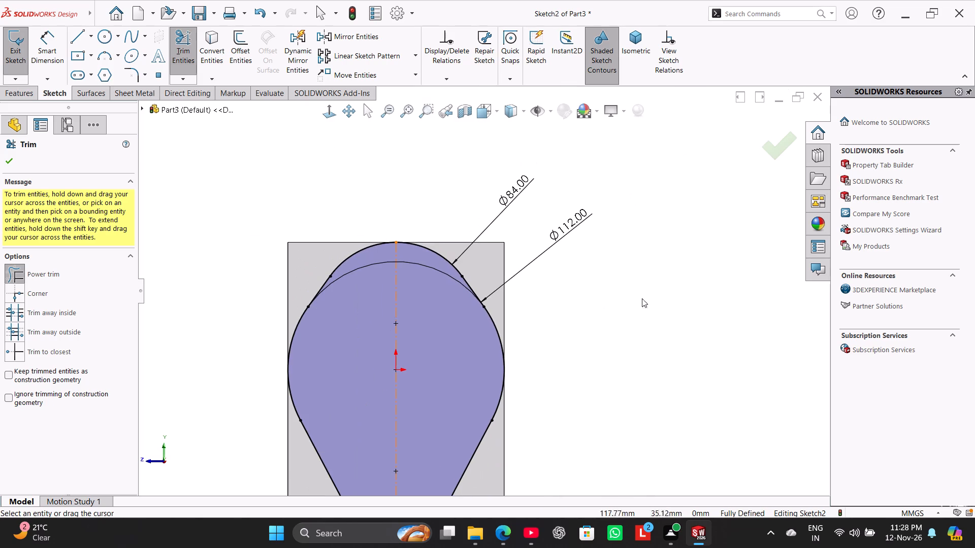
right_click(660, 290)
left_click(693, 324)
scroll(632, 339, "up", 3)
scroll(546, 352, "down", 2)
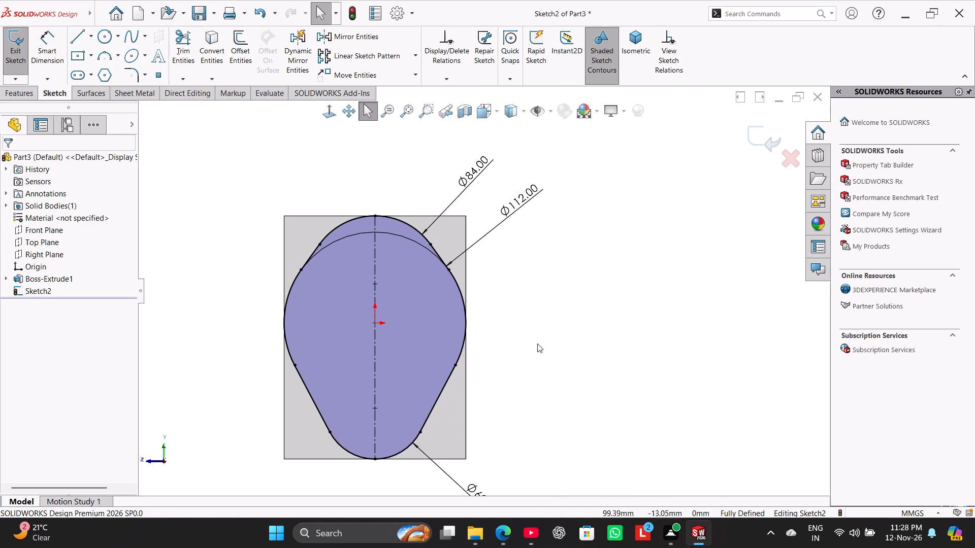
Extrude-cut the sketch 21 mm blind with the cut side flipped, removing the material outside the trimmed outline.
left_click(10, 90)
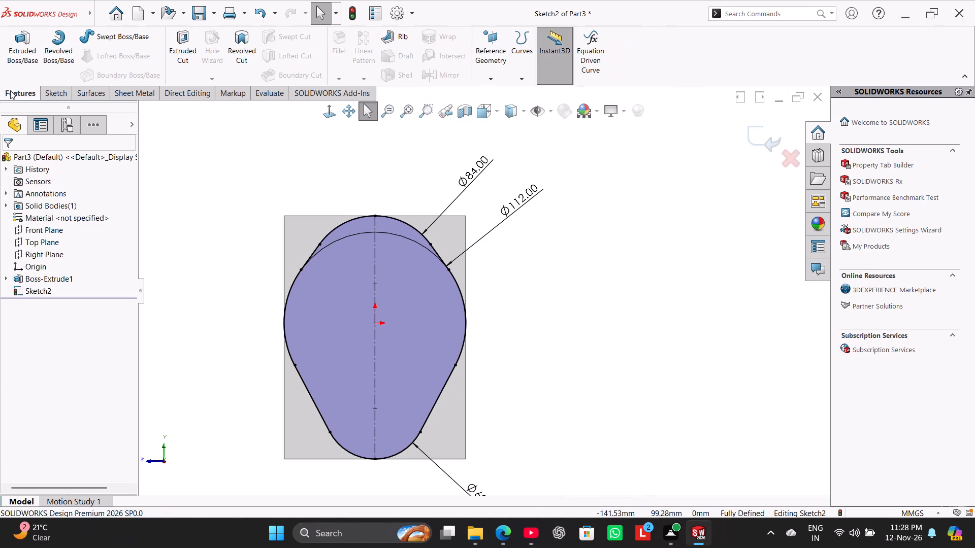
left_click(187, 48)
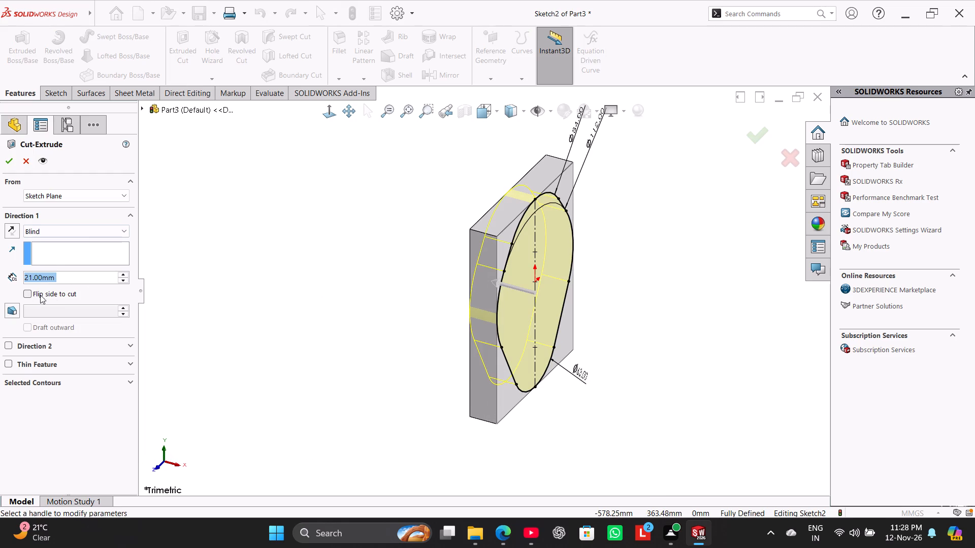
left_click(31, 294)
left_click(10, 162)
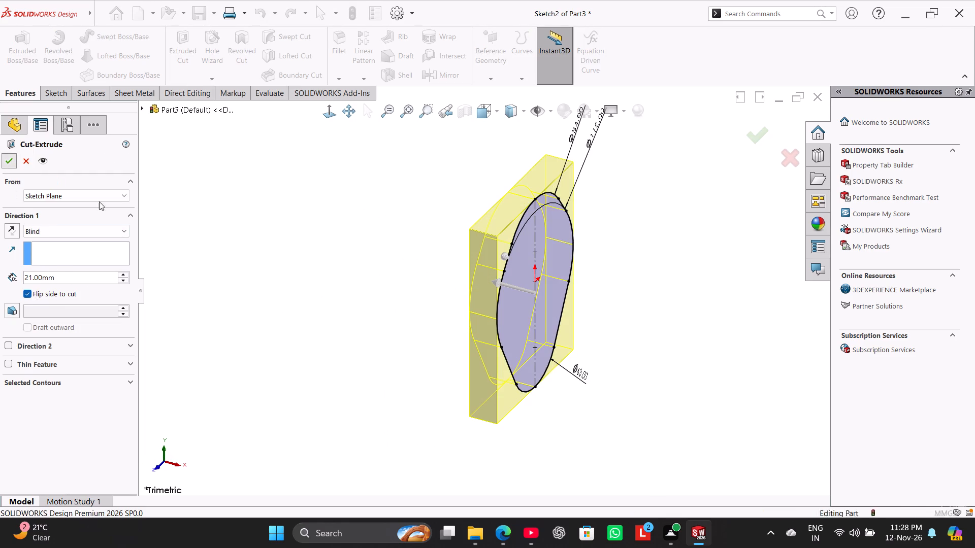
left_click(237, 226)
right_click_drag(209, 287, 353, 172)
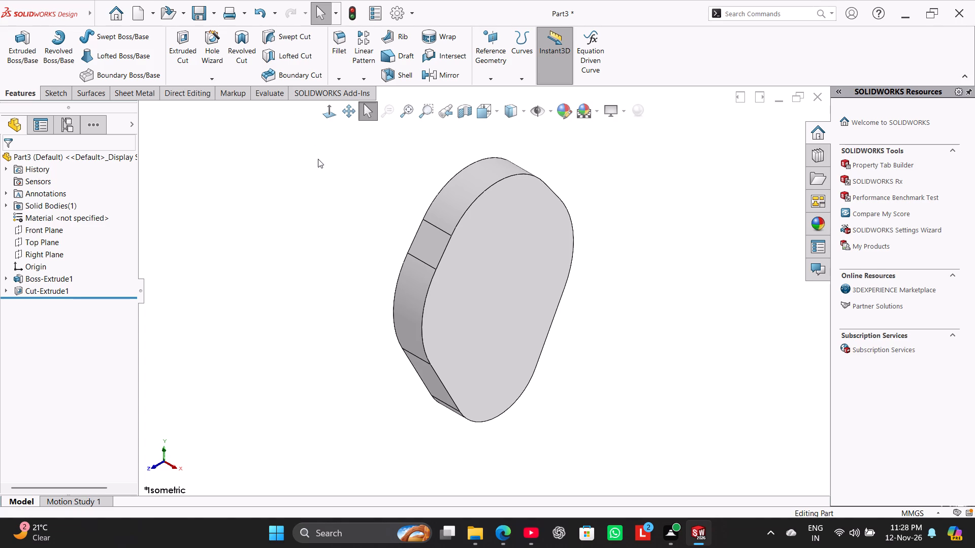
Start a new sketch on the plate's flat face opposite the one used for the outline sketch.
left_click(504, 262)
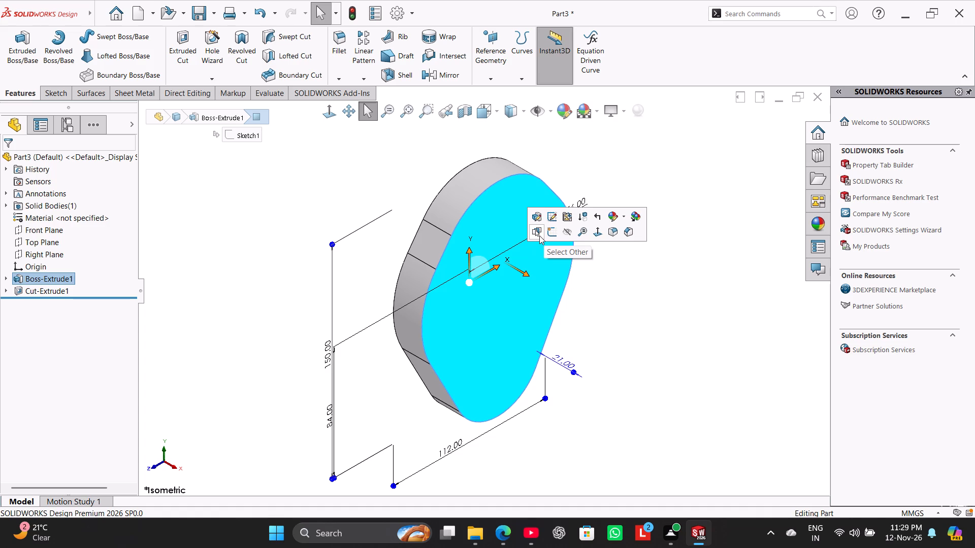
left_click(210, 210)
middle_click_drag(302, 208, 356, 265)
left_click(526, 278)
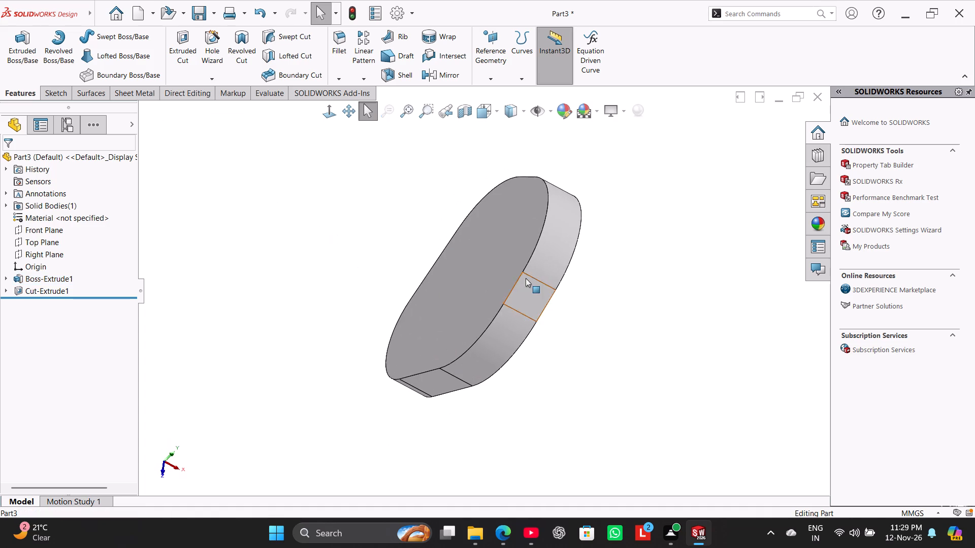
left_click(382, 248)
right_click(471, 271)
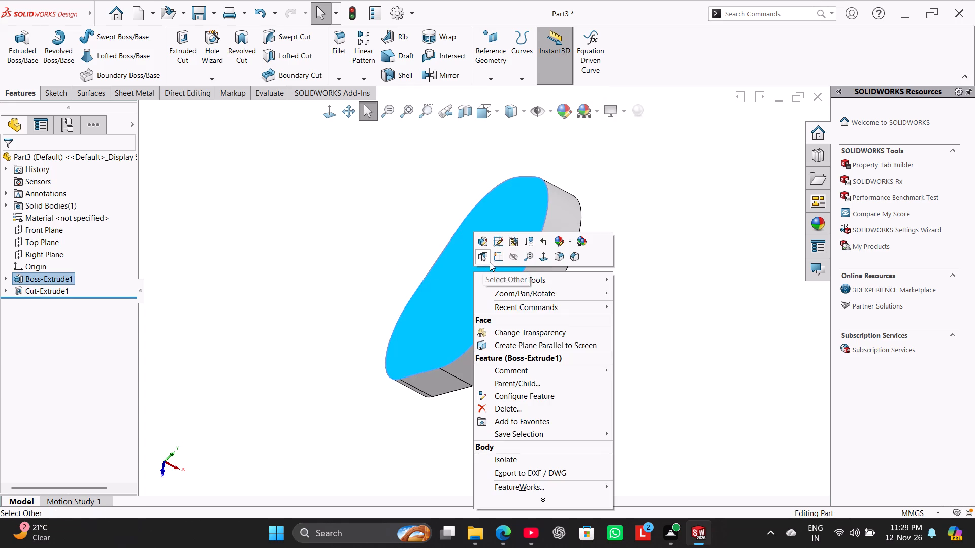
left_click(492, 259)
left_click(287, 225)
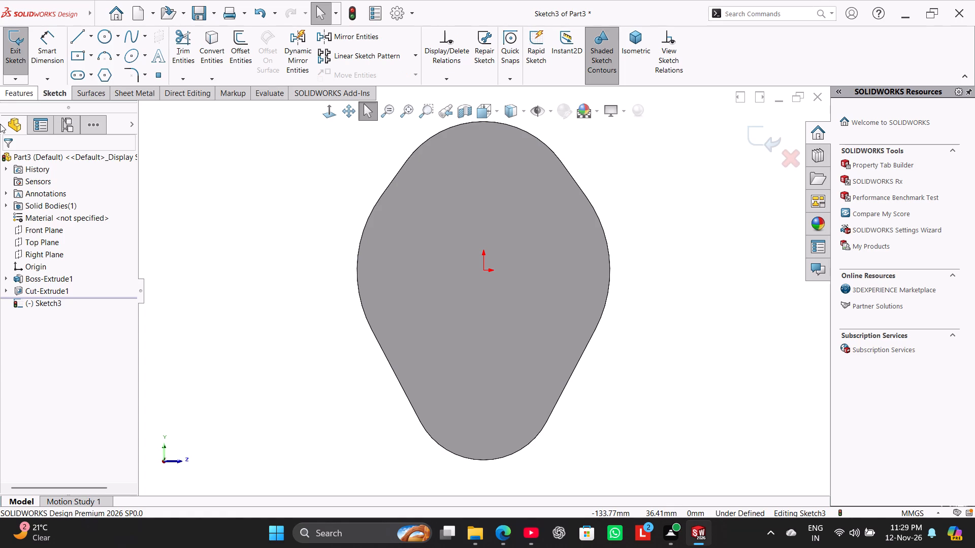
Sketch a vertical straight slot from the origin to the outline's bottom point, 84 mm between centres and about 51 mm wide.
left_click(91, 77)
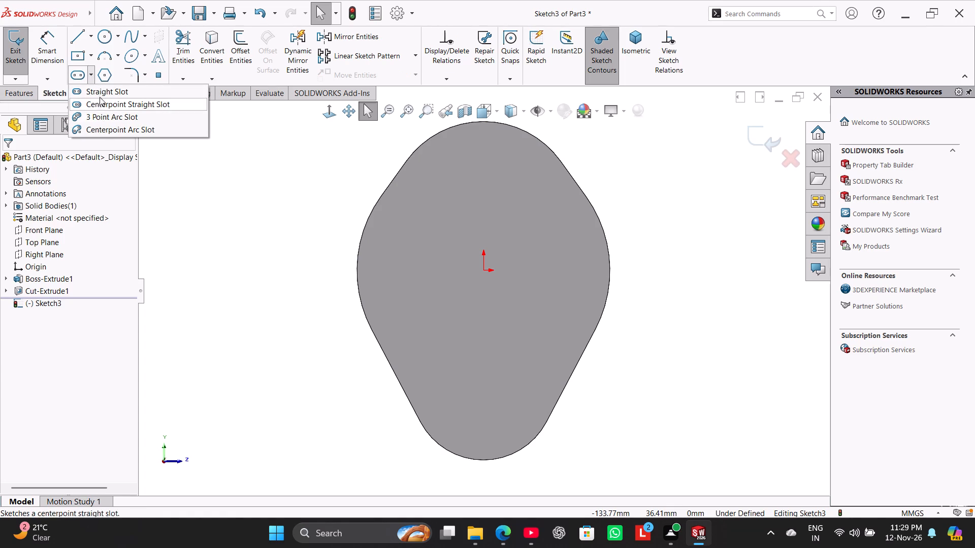
left_click(99, 89)
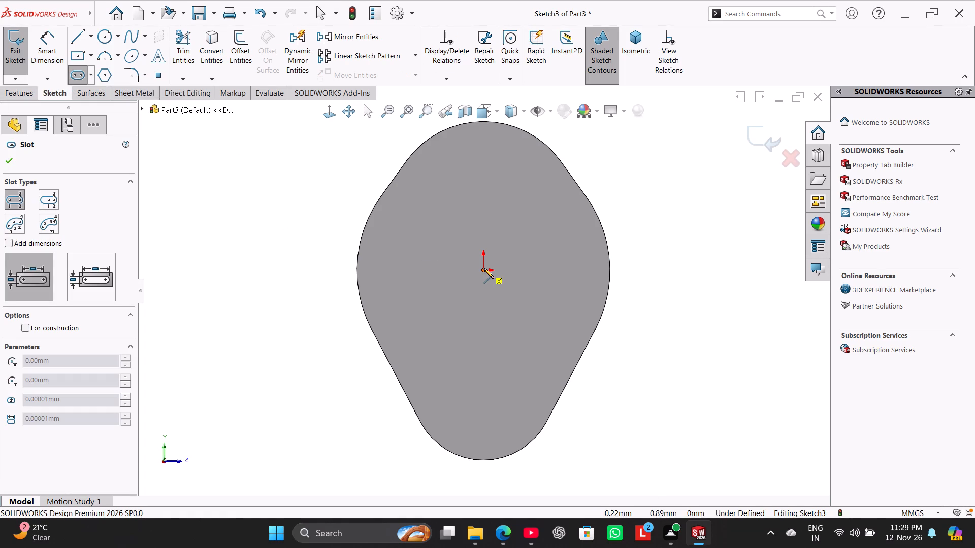
left_click(484, 268)
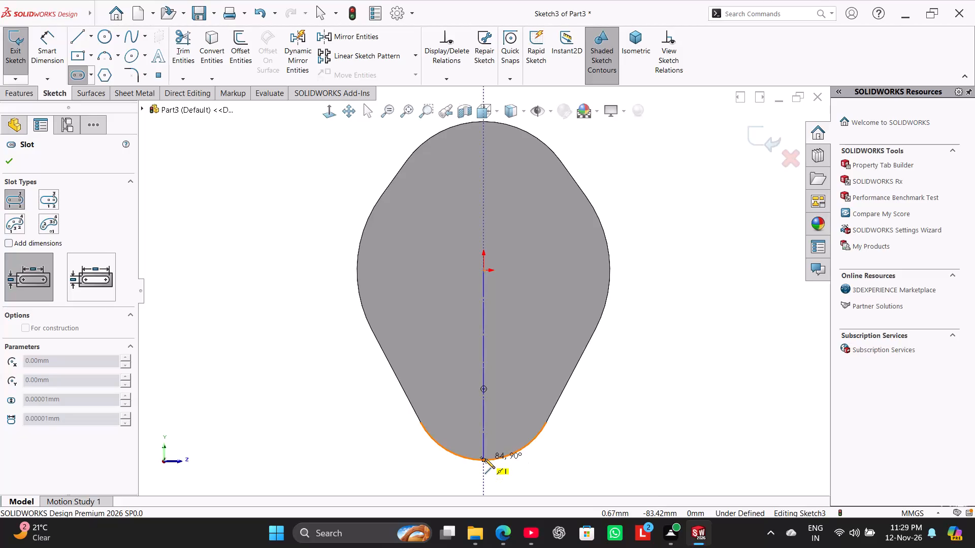
left_click(485, 459)
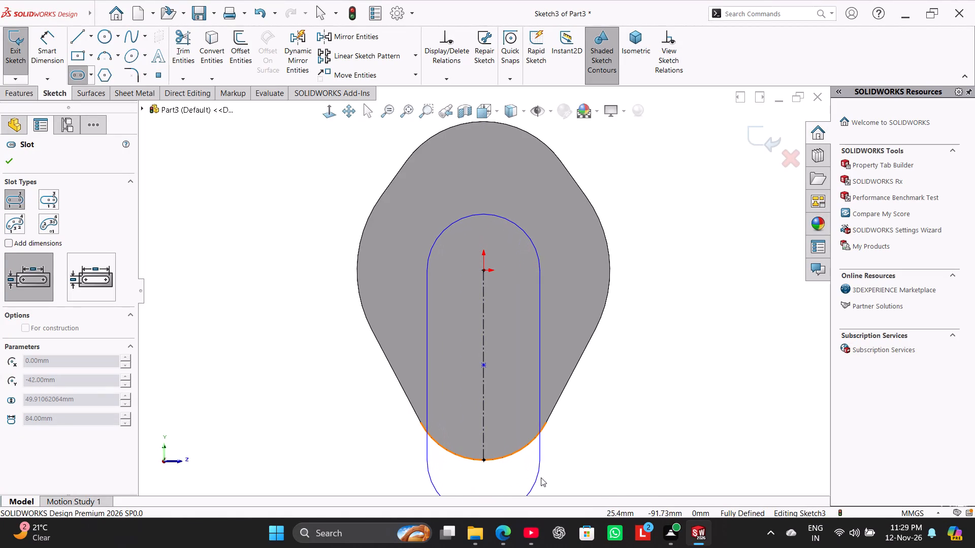
left_click(541, 477)
right_click(245, 277)
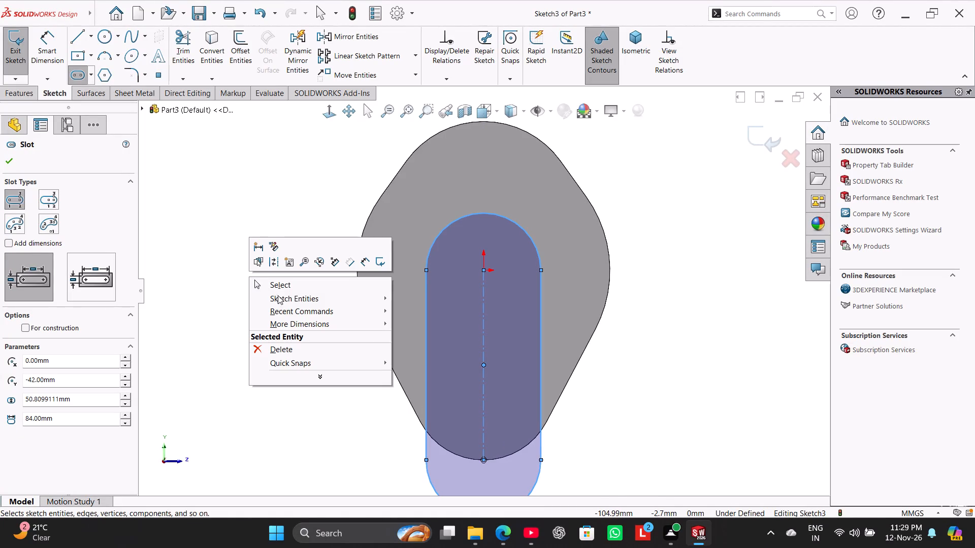
left_click(282, 286)
scroll(287, 291, "up", 2)
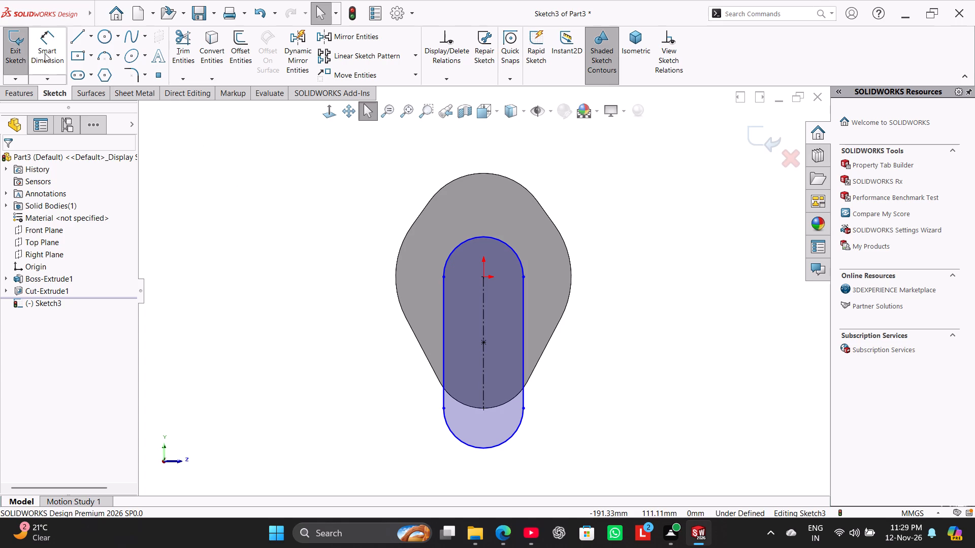
Dimension the slot's width between its two straight sides as 60 mm.
left_click(45, 53)
left_click(523, 376)
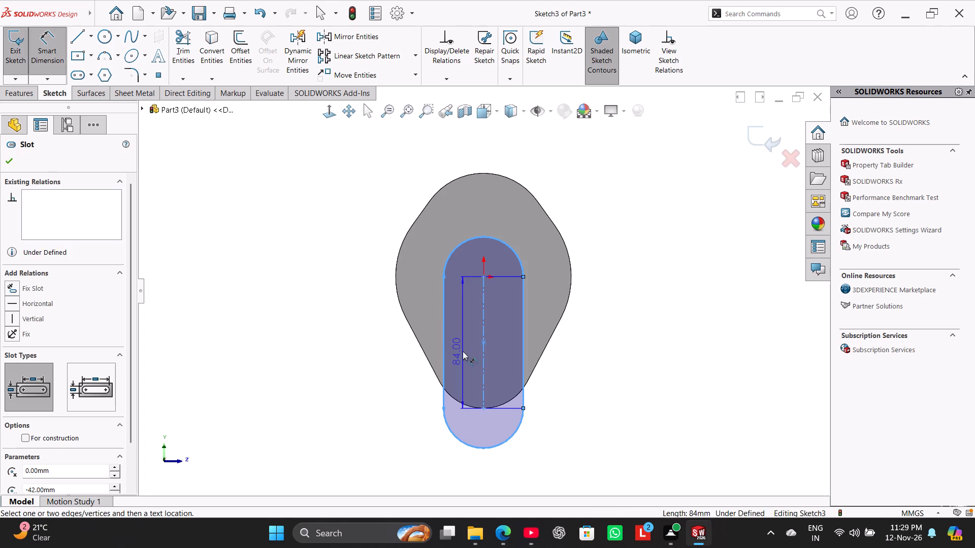
left_click(444, 334)
left_click(468, 483)
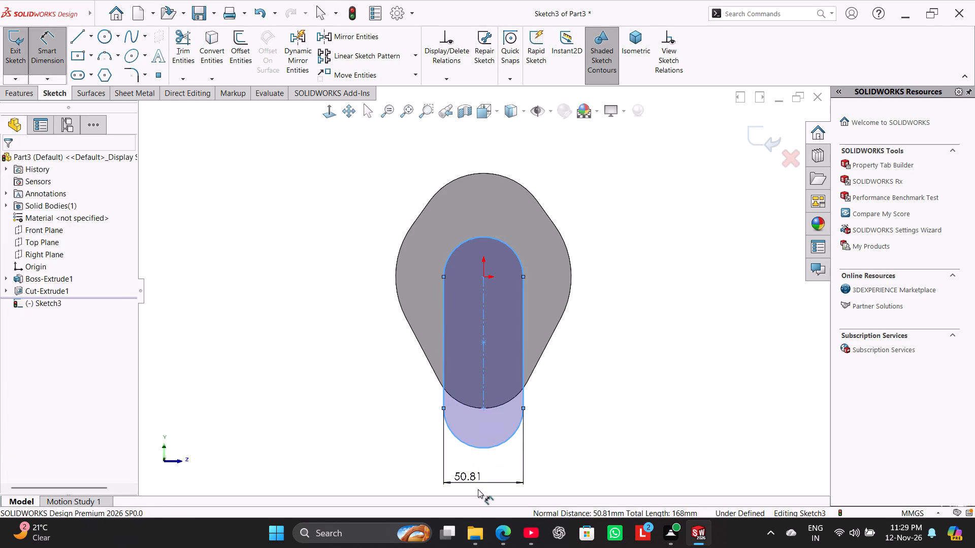
type("60")
key("Return")
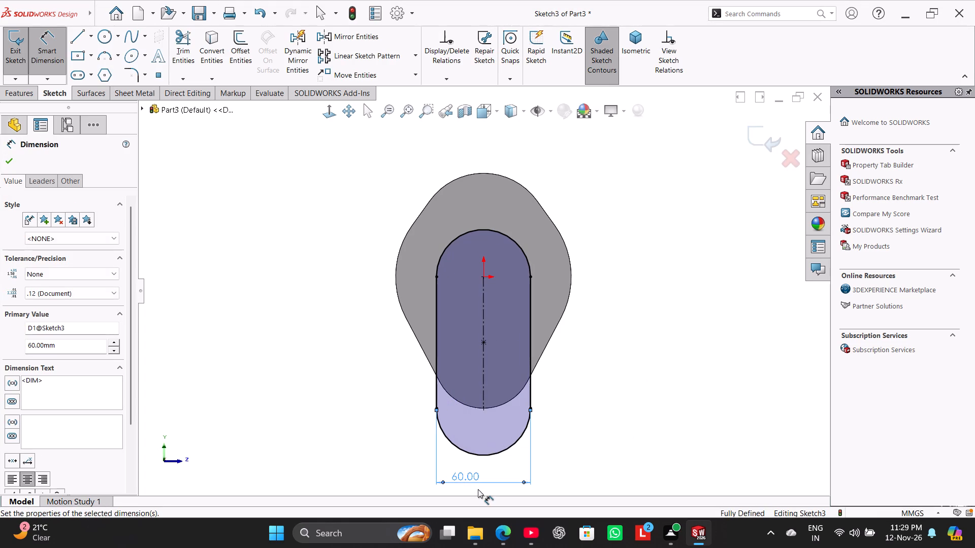
right_click(670, 314)
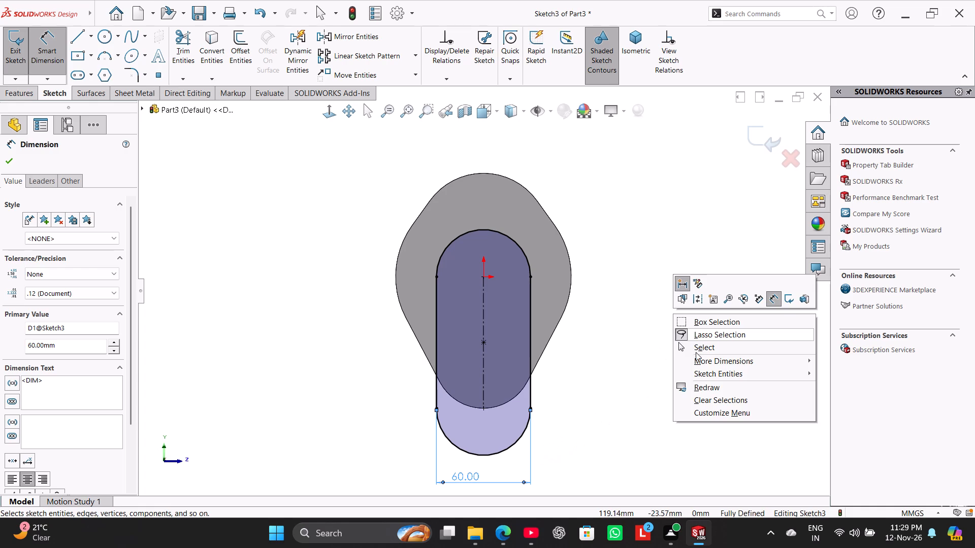
left_click(695, 345)
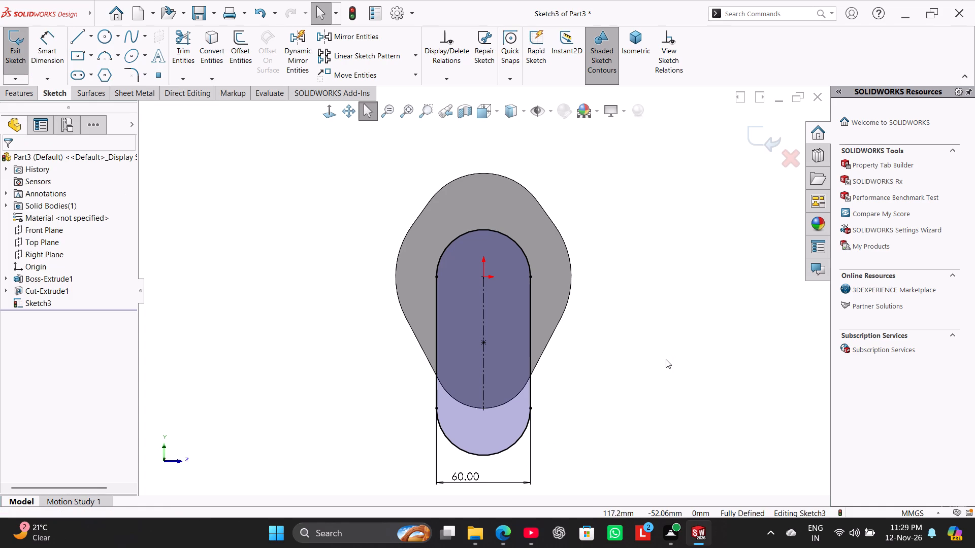
Convert the plate's bottom arc edge into a sketch entity.
left_click(218, 46)
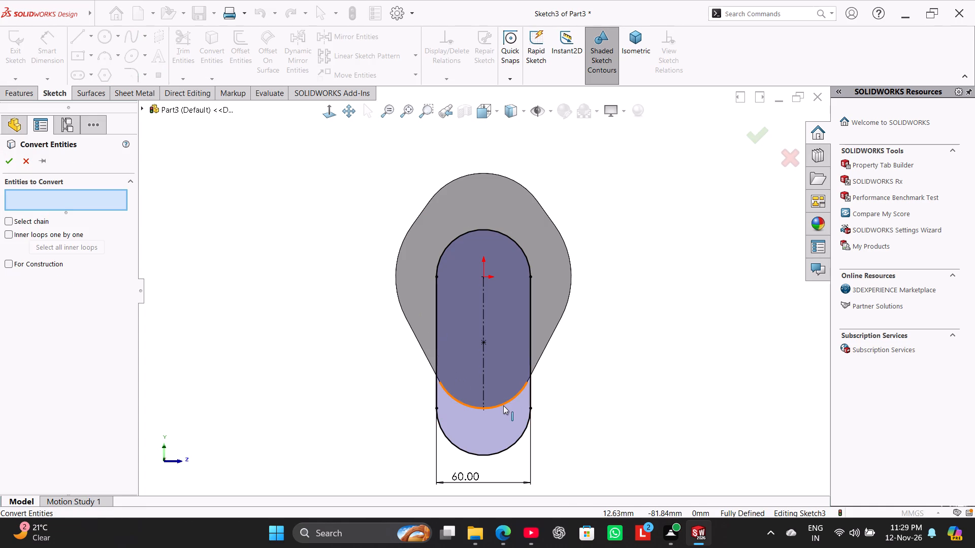
left_click(502, 405)
left_click(9, 165)
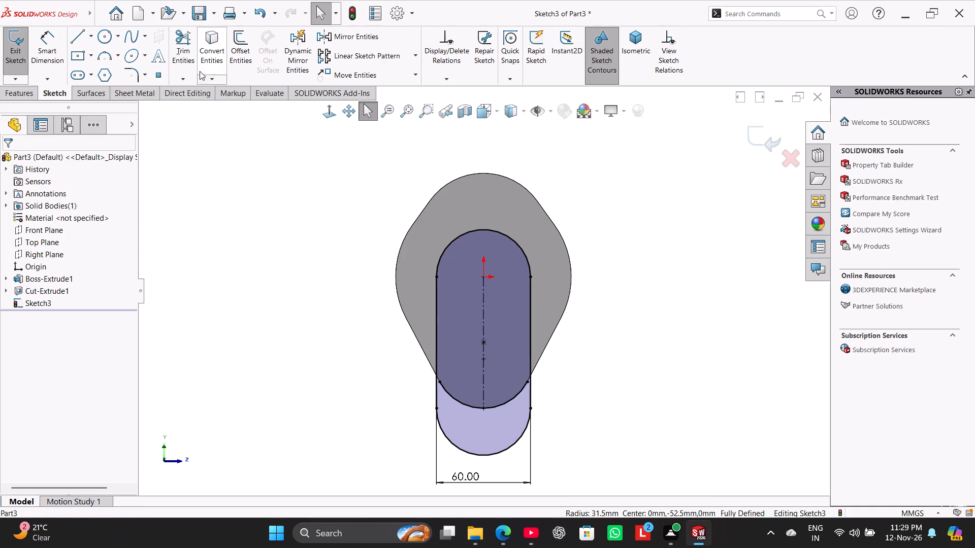
Extend both ends of the converted bottom arc to the slot's straight sides.
left_click(189, 54)
left_click_drag(572, 389, 539, 394)
left_click(189, 79)
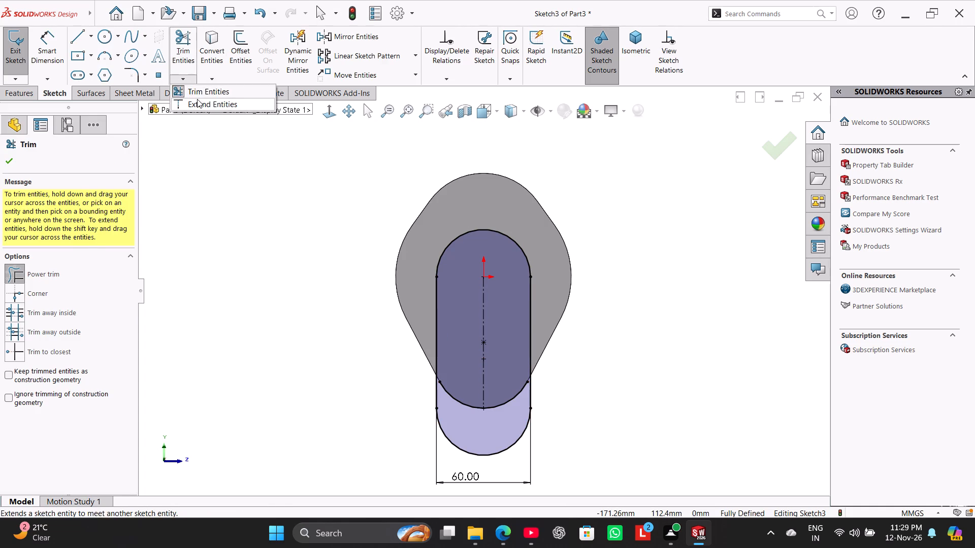
left_click(199, 102)
scroll(466, 460, "down", 3)
left_click(562, 307)
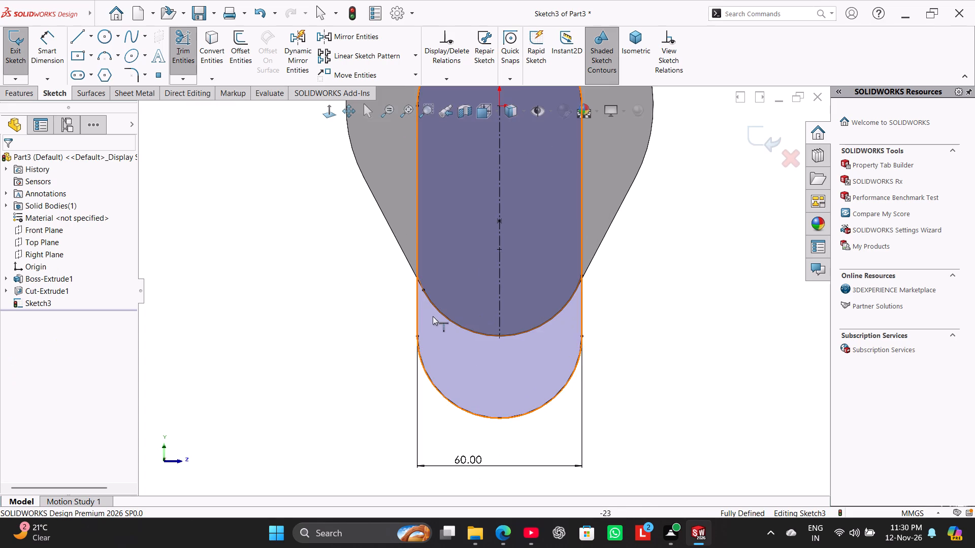
left_click(431, 304)
Trim the slot's side portions and rounded end below the converted bottom arc.
left_click(179, 57)
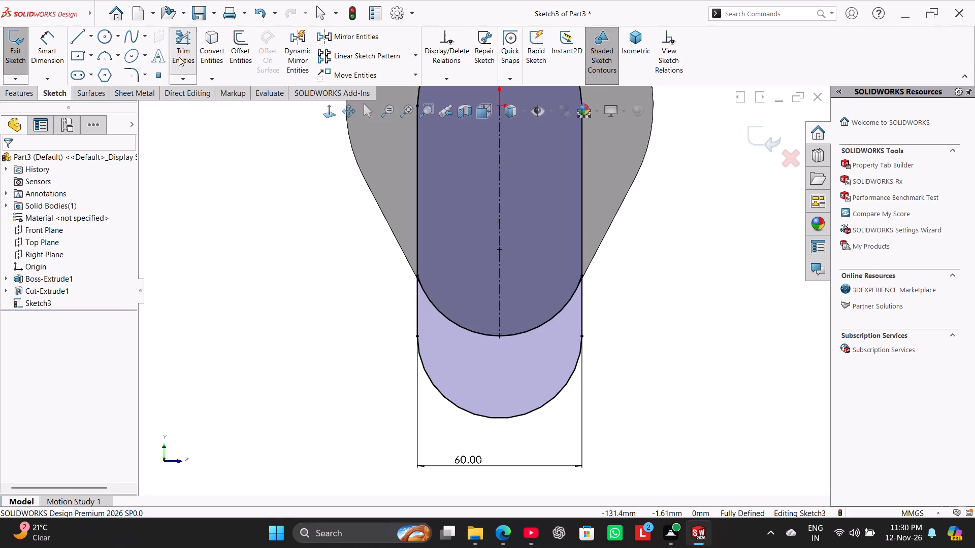
left_click(179, 50)
left_click_drag(485, 389, 395, 298)
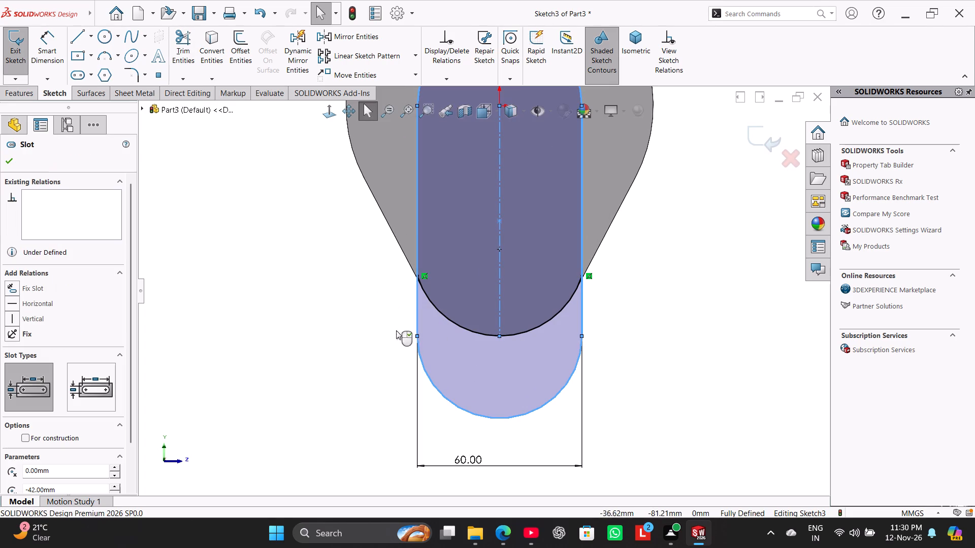
left_click(158, 216)
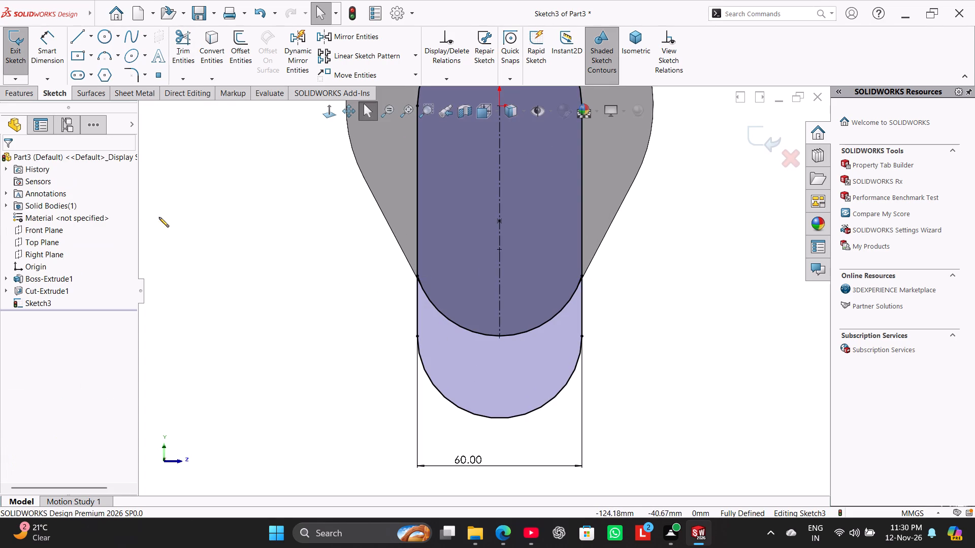
left_click(184, 49)
left_click_drag(458, 354, 417, 309)
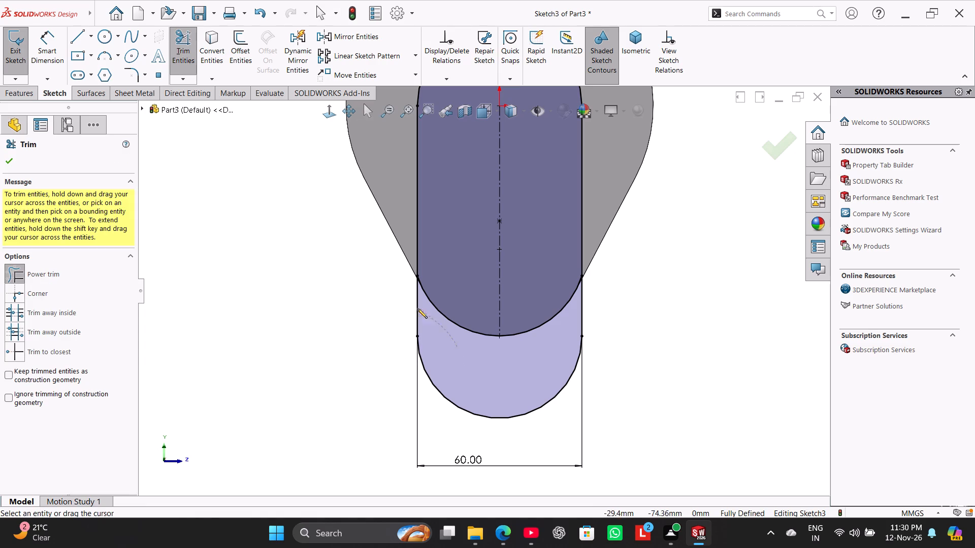
left_click_drag(417, 309, 398, 293)
left_click(508, 268)
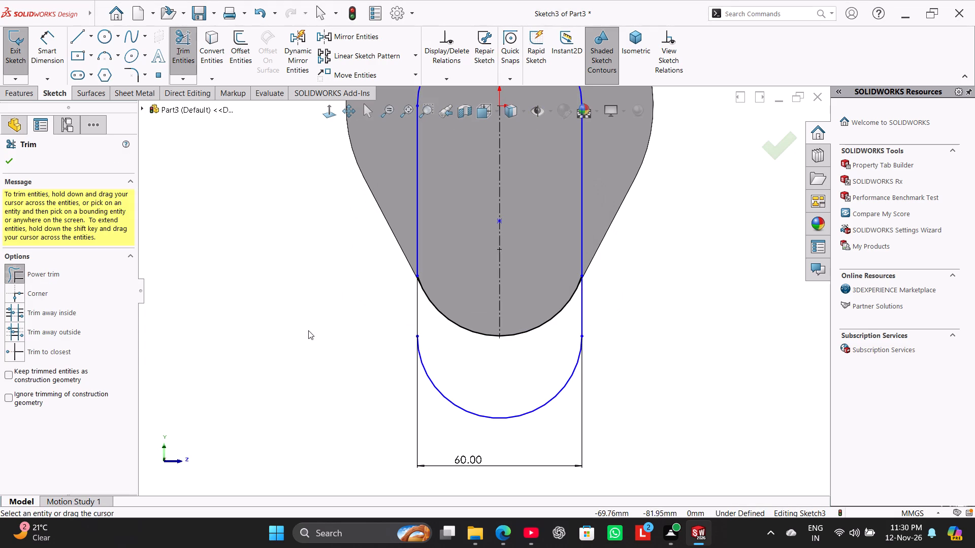
left_click_drag(474, 362, 602, 303)
left_click_drag(513, 438, 511, 395)
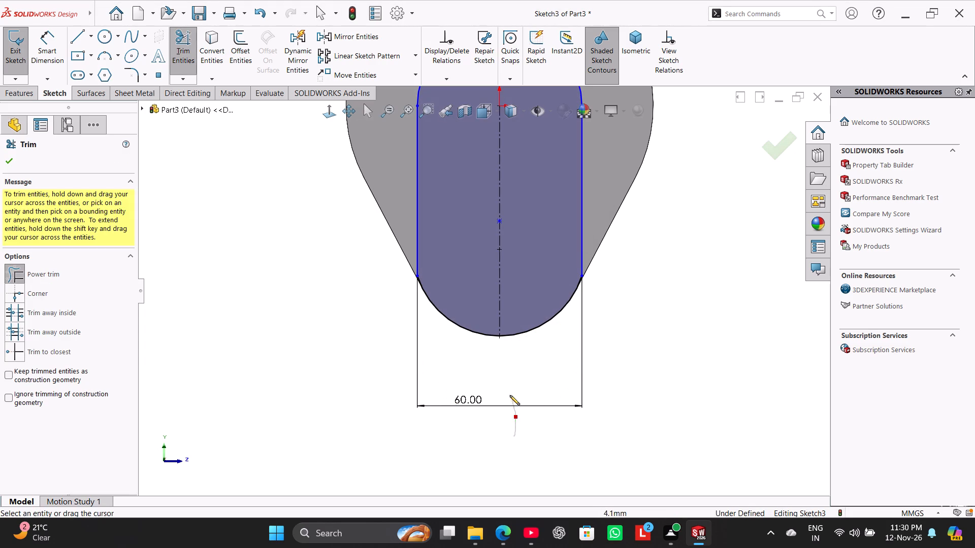
scroll(386, 377, "up", 3)
right_click(279, 289)
left_click(314, 320)
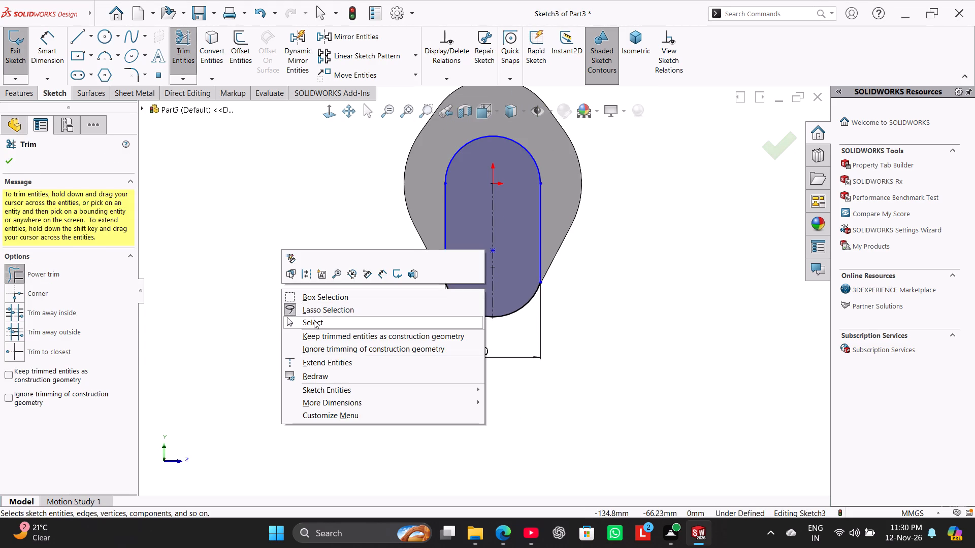
Make the slot's two straight sides symmetric about the vertical centerline.
scroll(510, 250, "down", 2)
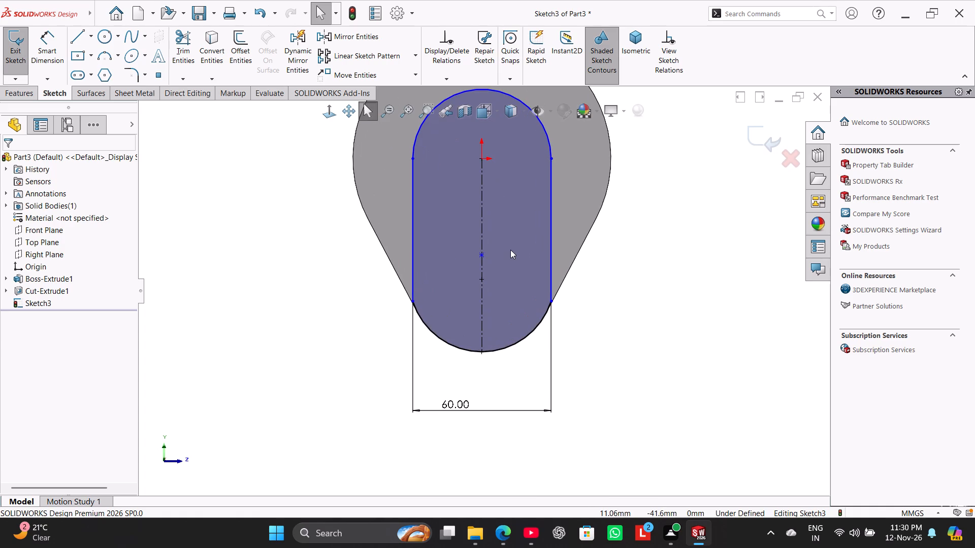
left_click(482, 209, "ctrl")
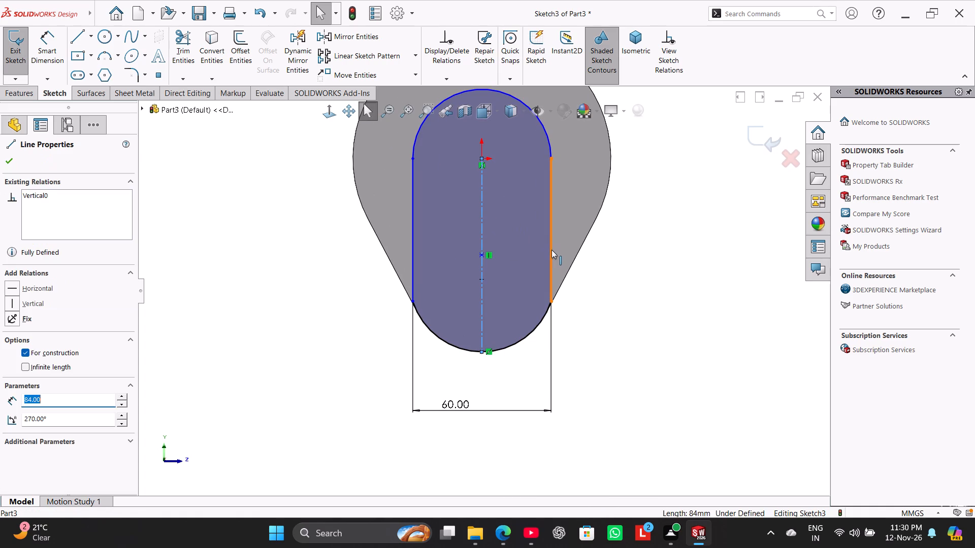
left_click(551, 250, "ctrl")
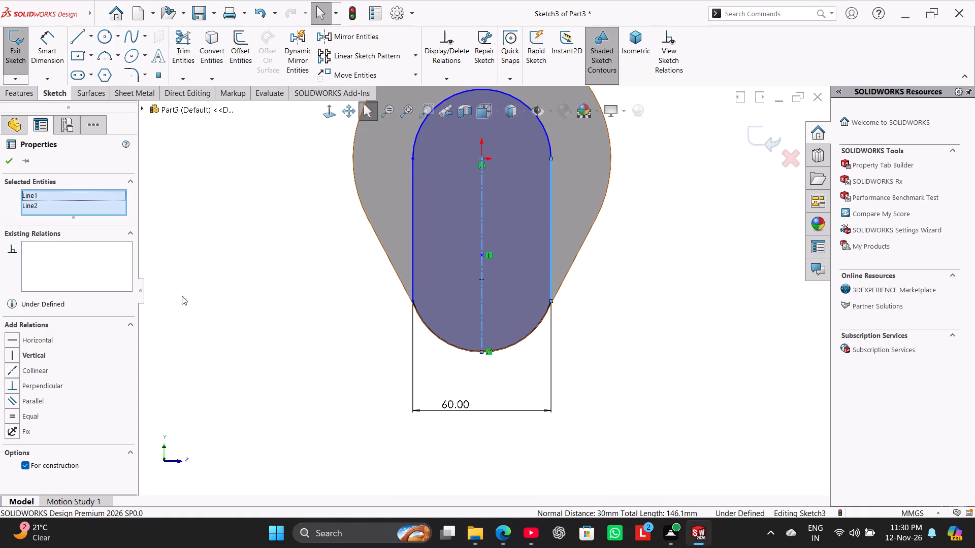
left_click(415, 212, "ctrl")
left_click(37, 427)
left_click(174, 380)
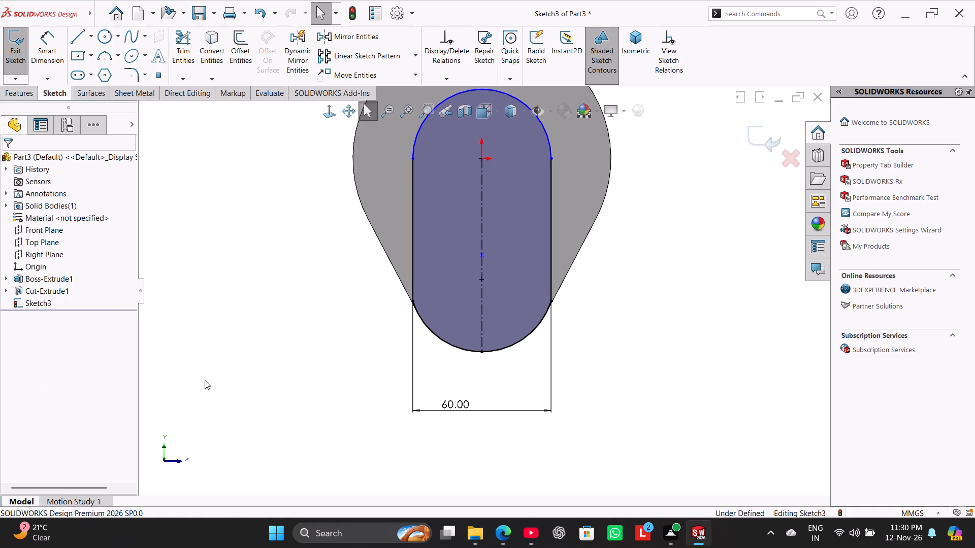
Move the slot's loose center point along the vertical centerline and place it on the origin.
left_click_drag(481, 255, 481, 256)
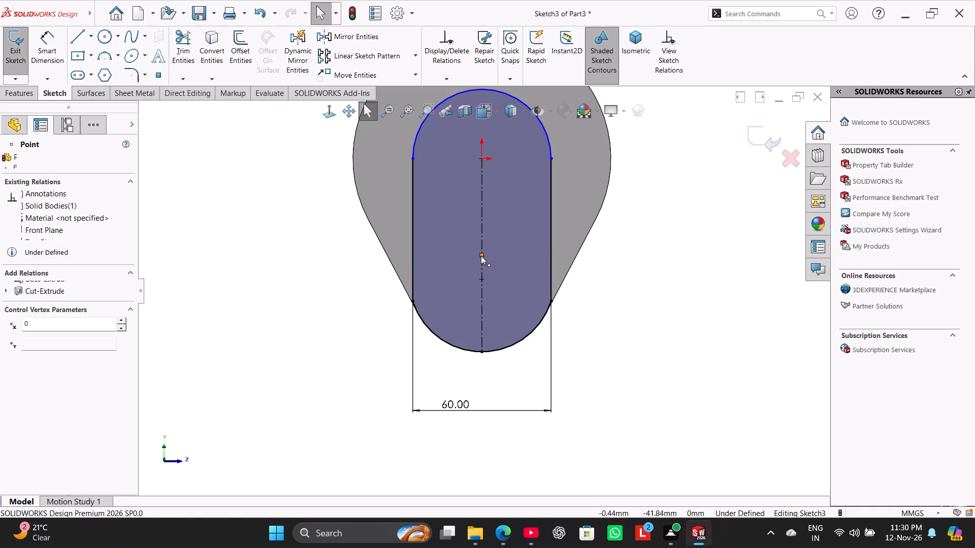
left_click_drag(481, 256, 479, 293)
left_click(262, 326)
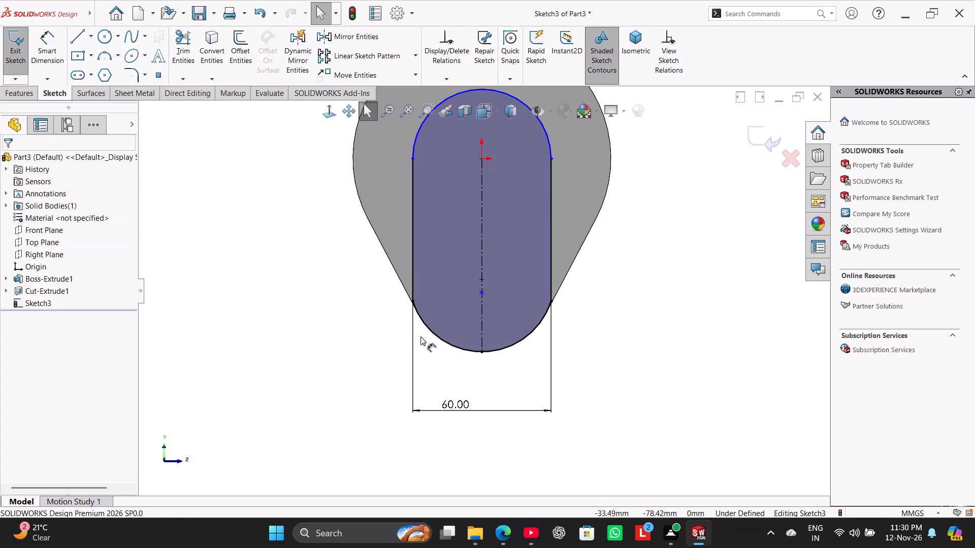
left_click_drag(482, 293, 480, 383)
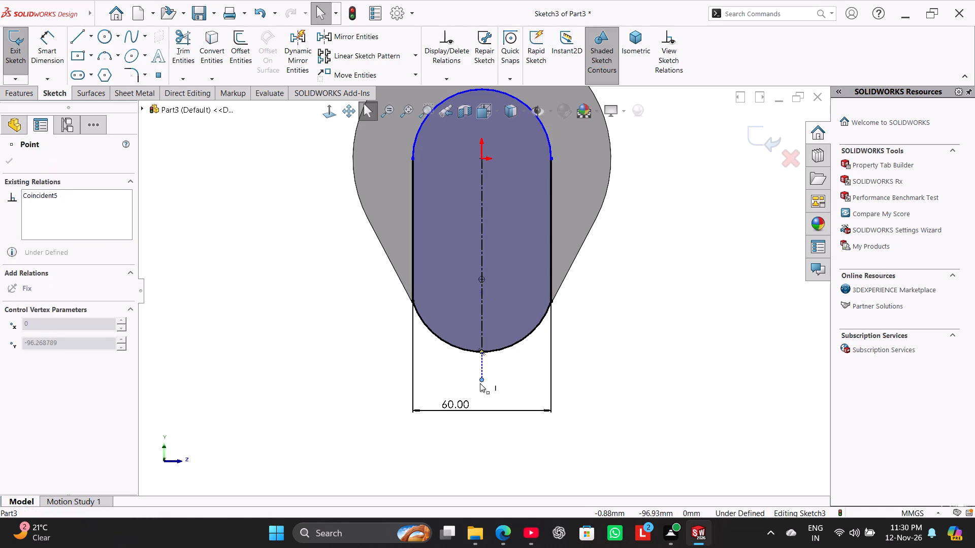
left_click_drag(480, 383, 480, 441)
left_click(320, 384)
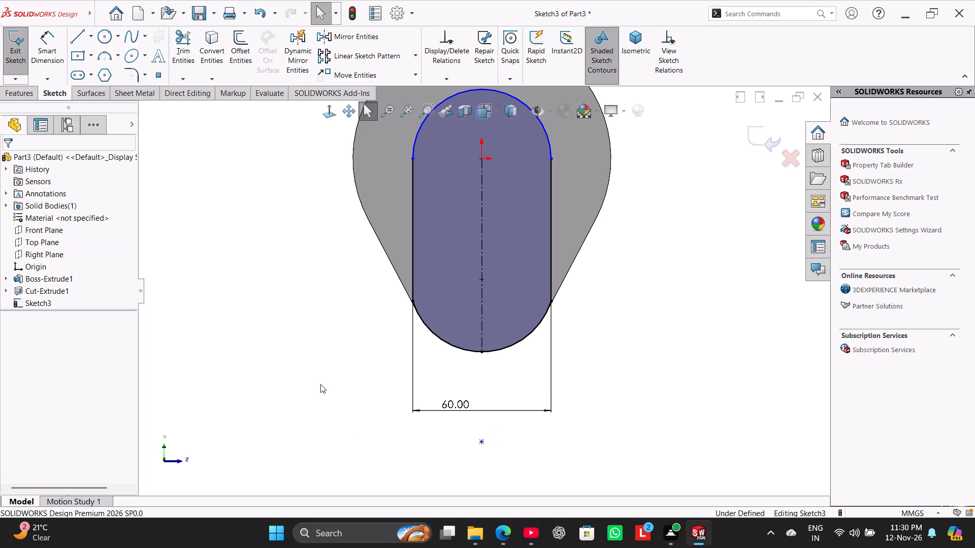
left_click(481, 439)
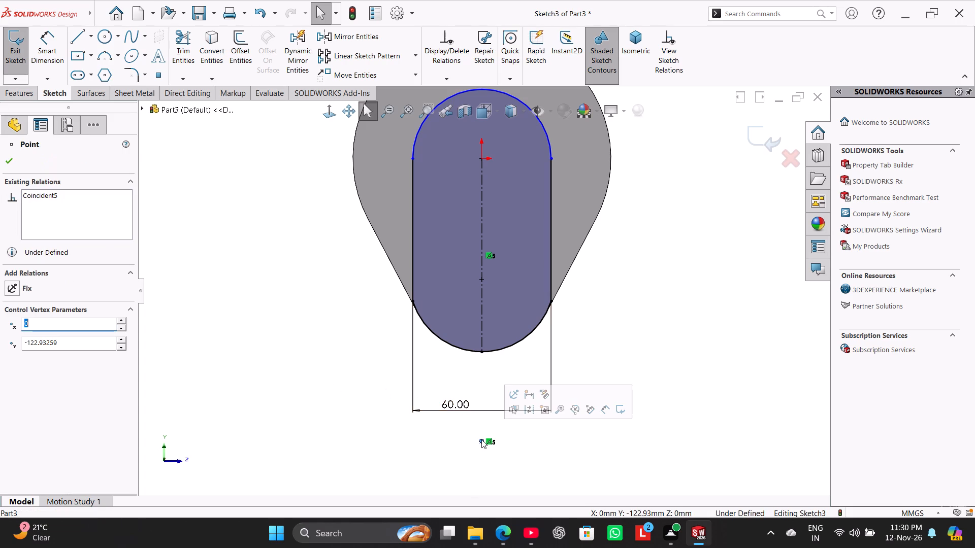
left_click(357, 420)
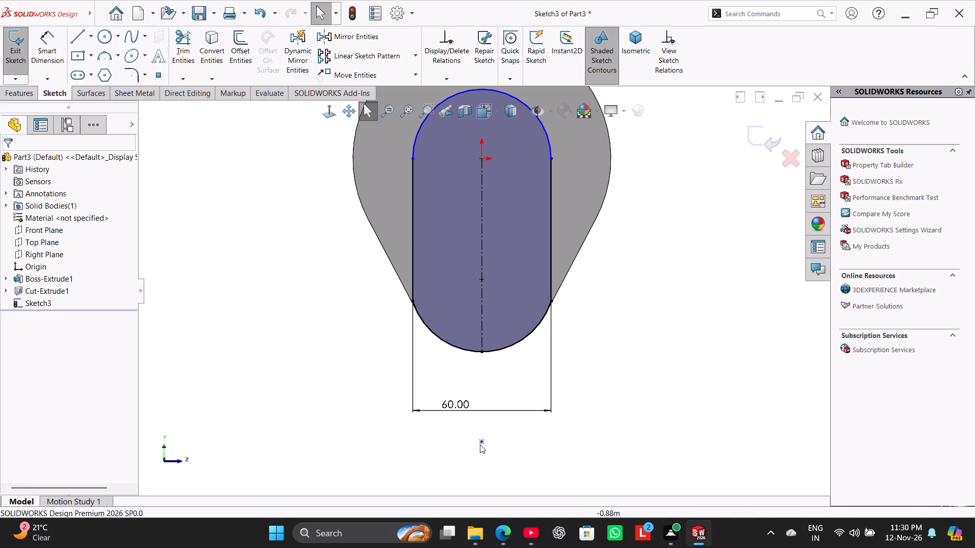
left_click_drag(480, 443, 522, 156)
left_click(301, 320)
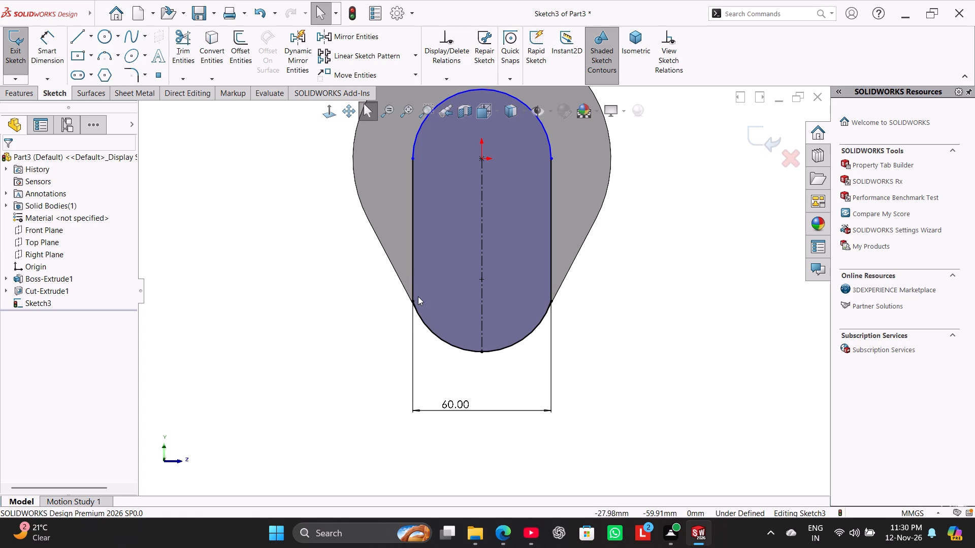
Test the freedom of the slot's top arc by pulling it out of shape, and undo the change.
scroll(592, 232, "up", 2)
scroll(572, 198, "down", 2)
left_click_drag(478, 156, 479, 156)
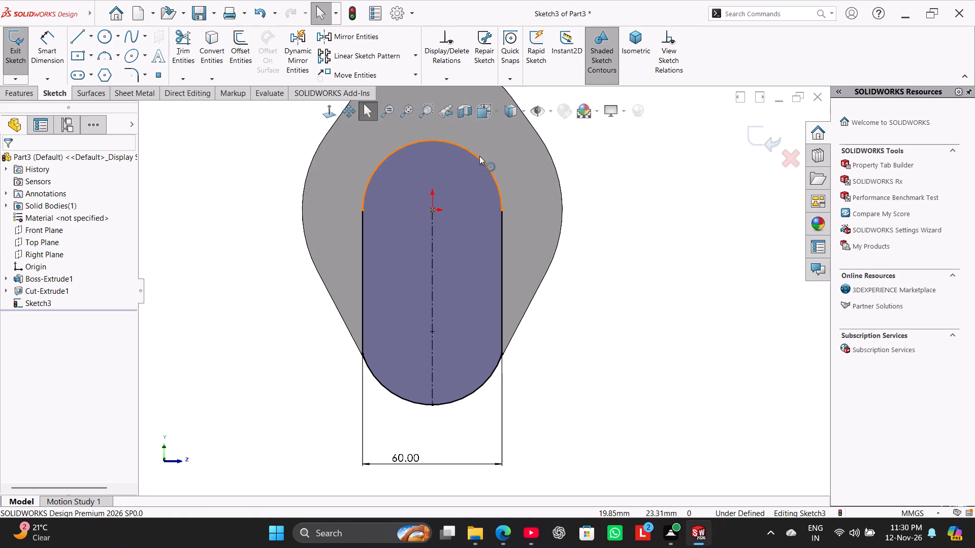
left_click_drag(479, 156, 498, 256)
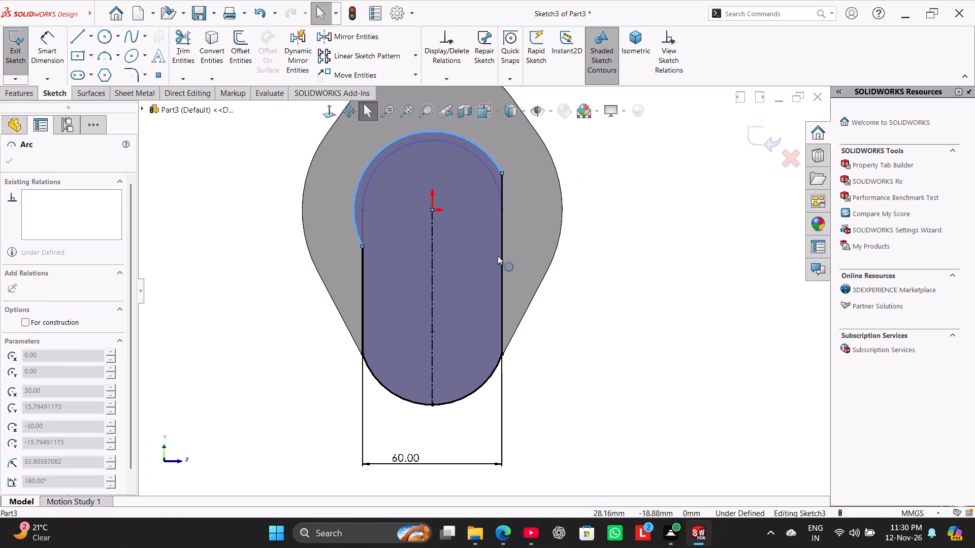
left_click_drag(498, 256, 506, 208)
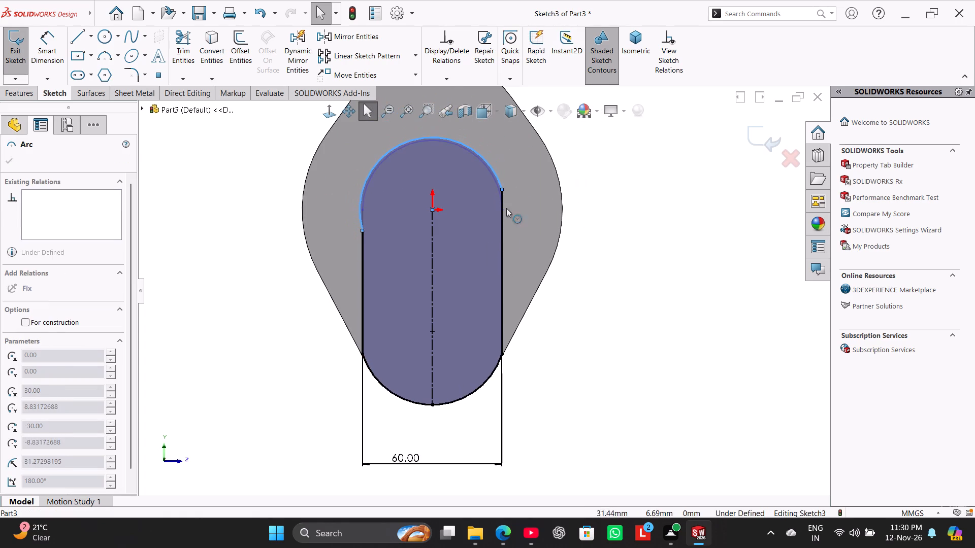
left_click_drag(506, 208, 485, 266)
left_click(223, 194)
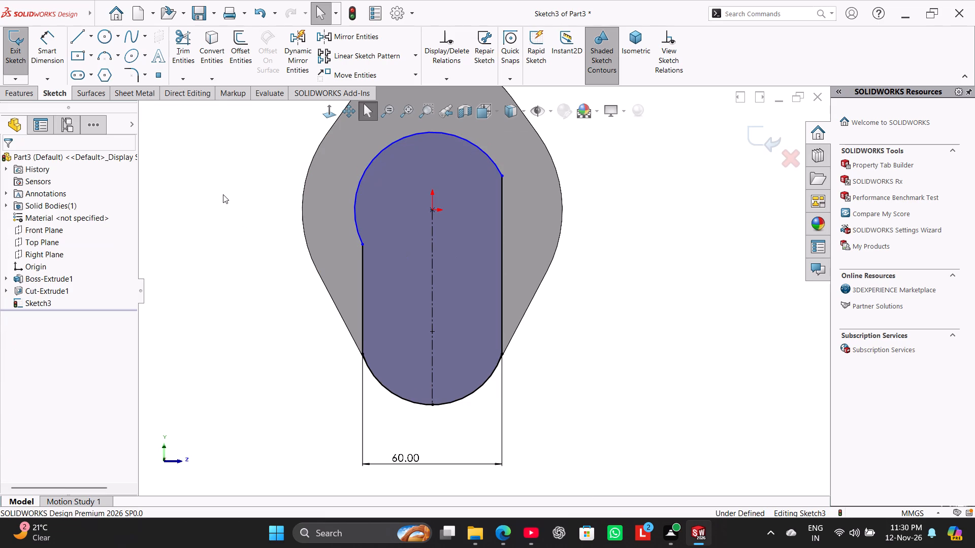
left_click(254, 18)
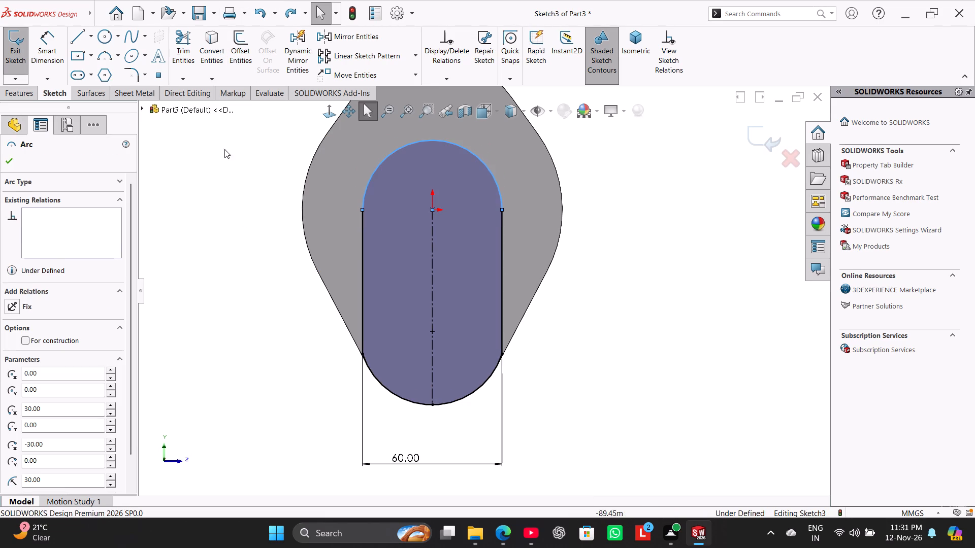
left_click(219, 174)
Draw a construction centerline between the two endpoints of the slot's top arc.
left_click(92, 38)
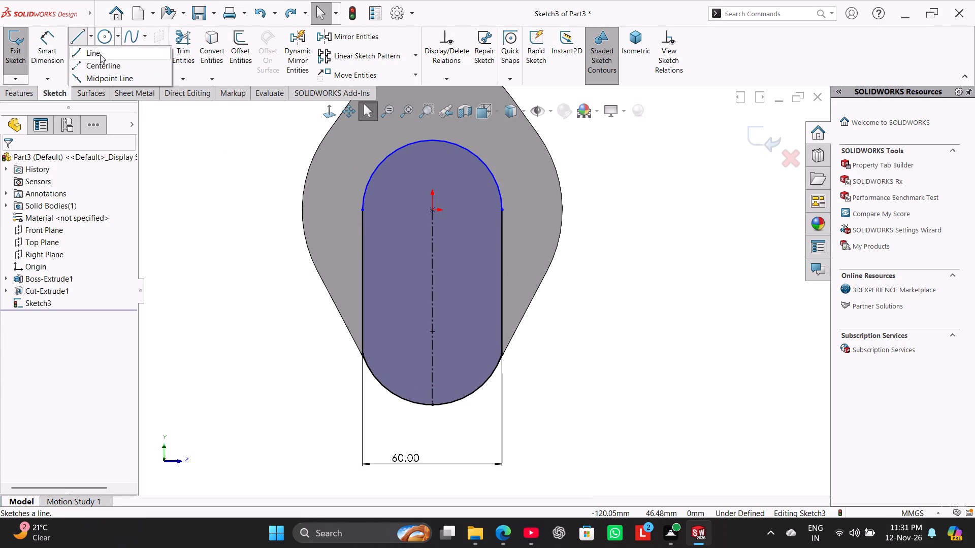
left_click(104, 61)
left_click(360, 213)
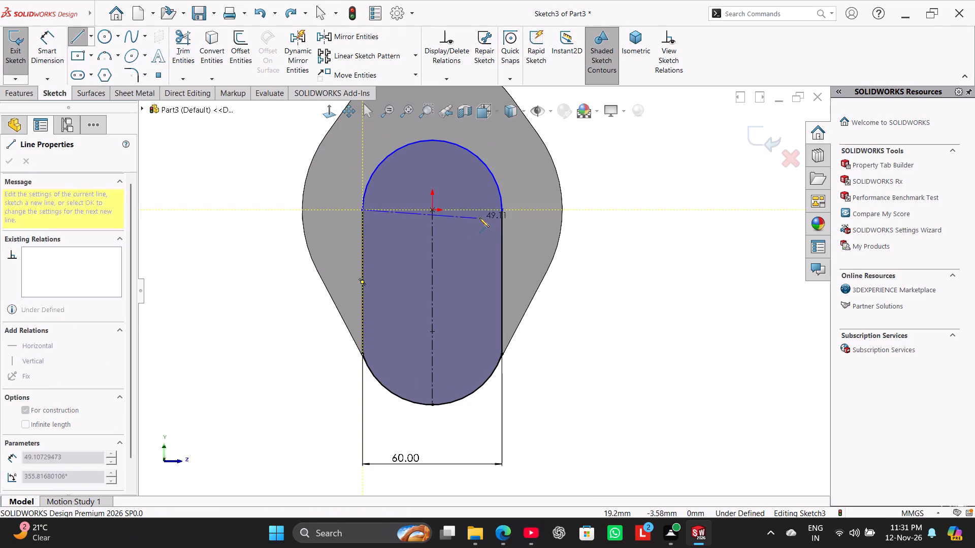
left_click(502, 211)
right_click(240, 259)
left_click(274, 267)
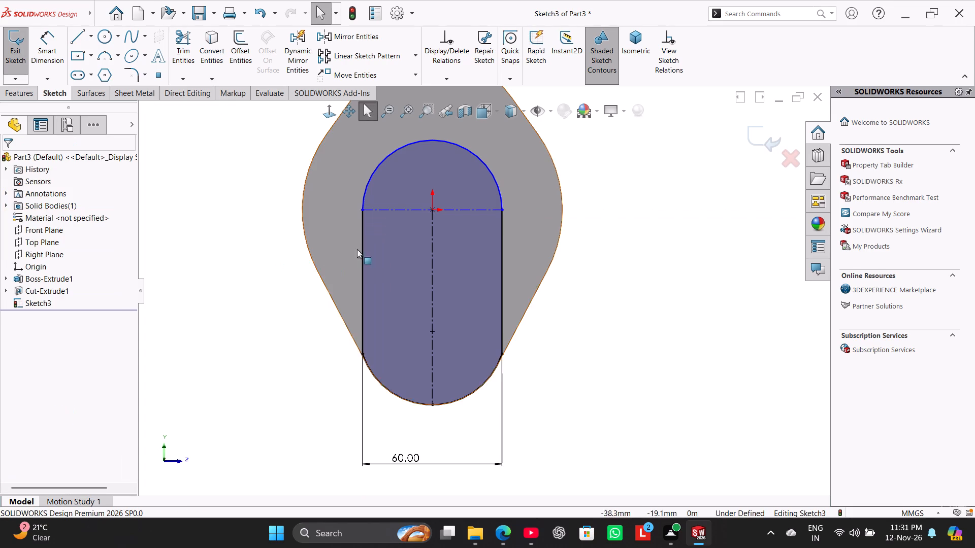
Apply a horizontal relation to the centerline joining the top arc's endpoints.
left_click(413, 209)
left_click(447, 161)
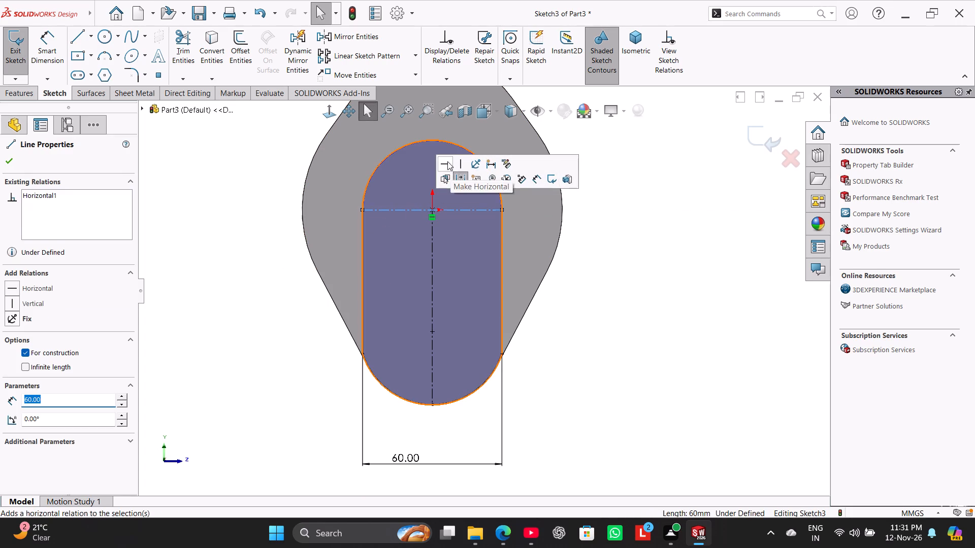
left_click(225, 200)
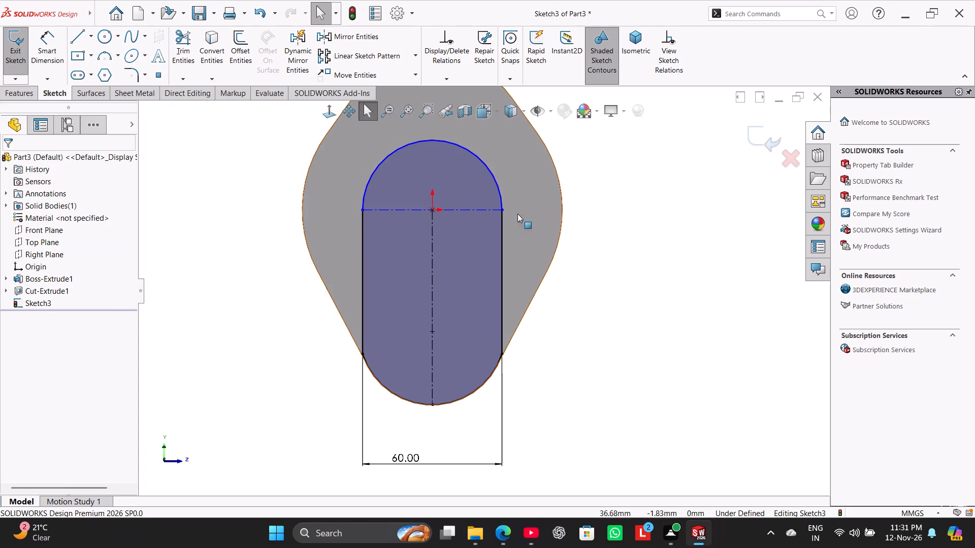
Test the arc's endpoint movement and make the horizontal centerline coincident with the point at the origin.
left_click_drag(504, 210, 508, 183)
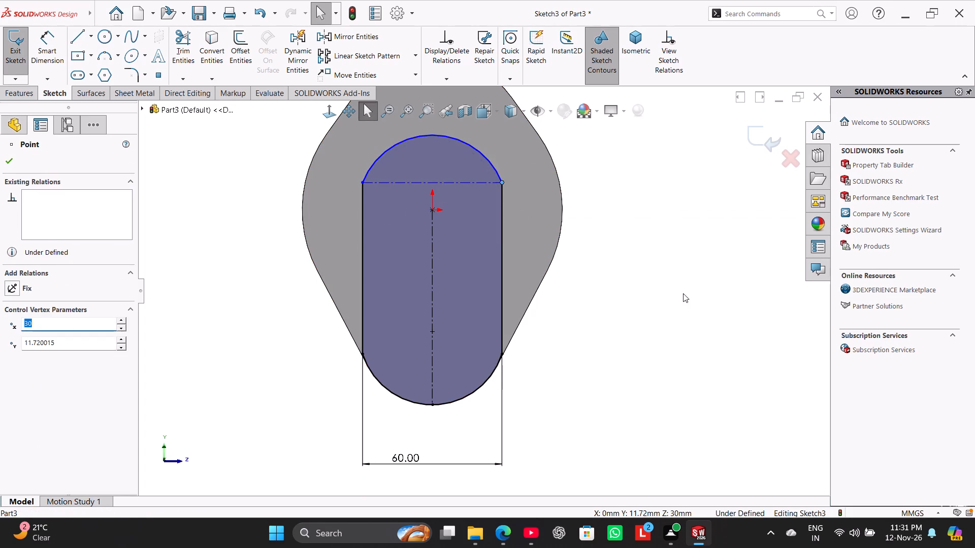
left_click_drag(684, 293, 678, 286)
left_click(470, 185, "ctrl")
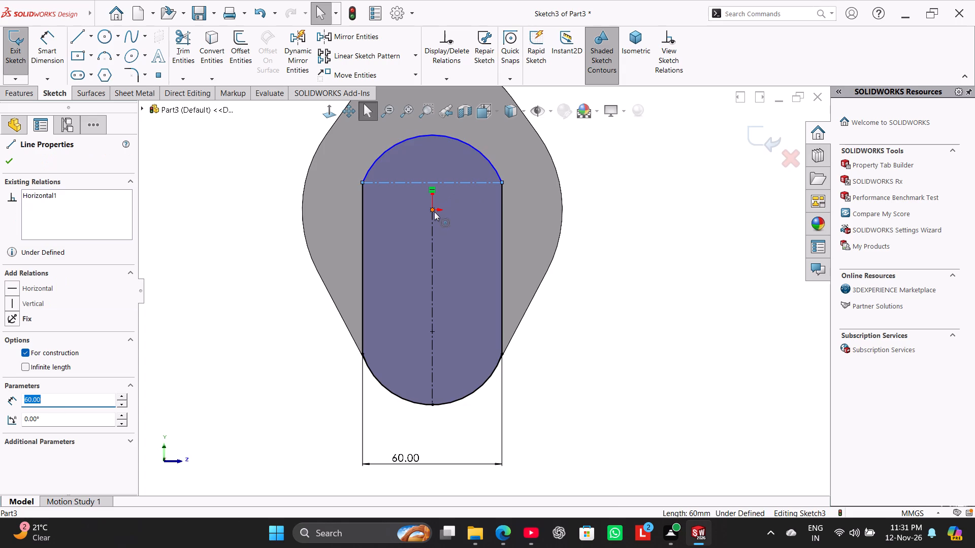
left_click(434, 212, "ctrl")
left_click(43, 355)
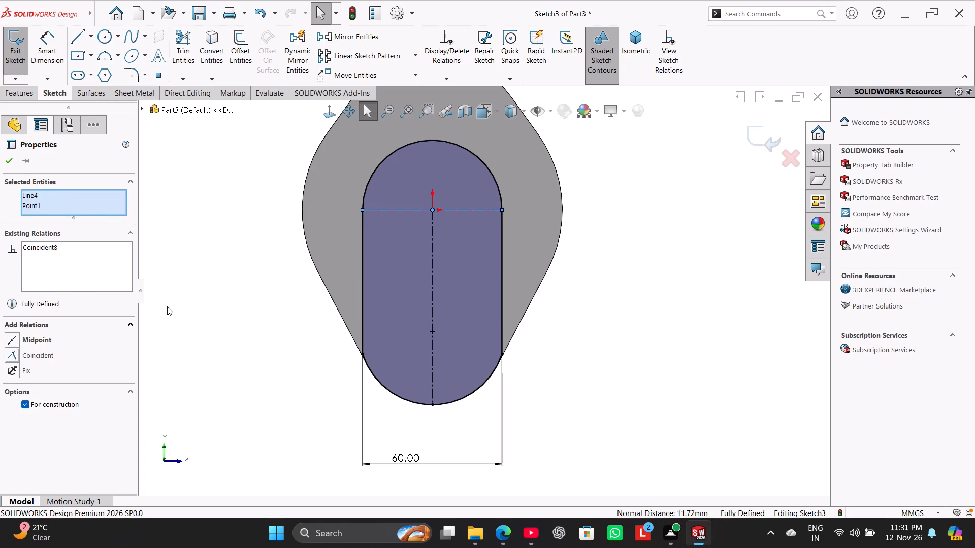
left_click(168, 306)
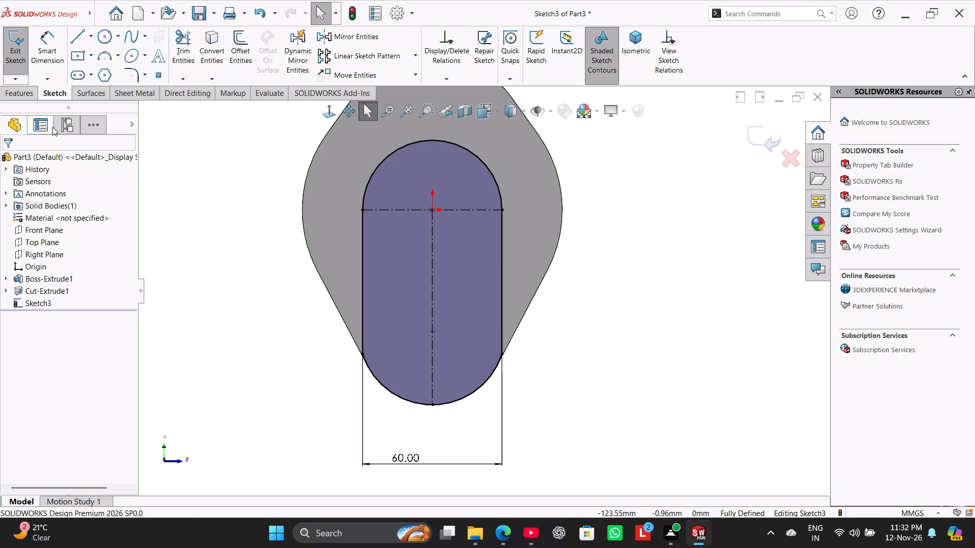
Extrude the slot profile as a blind boss 24 mm out from the plate's back face, merged with the body.
left_click(22, 97)
left_click(22, 62)
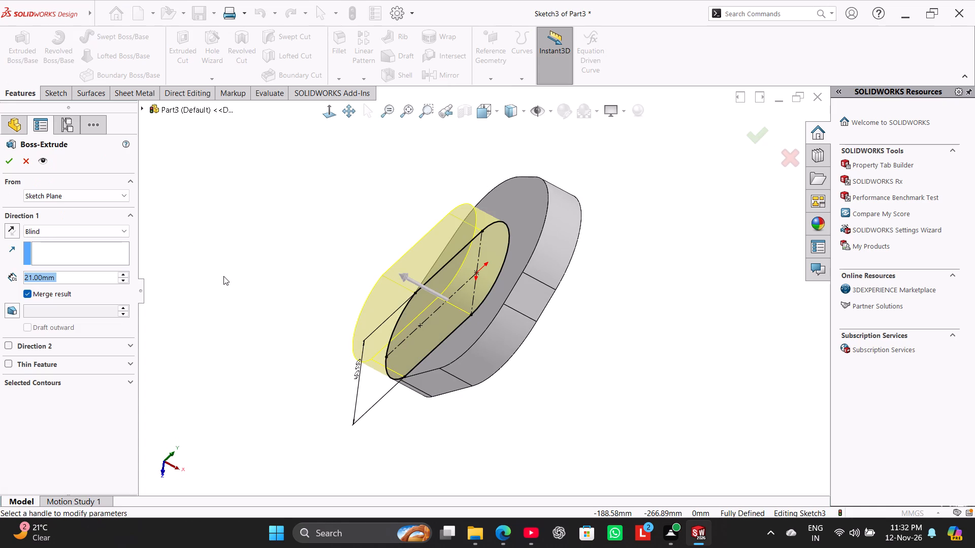
type("45")
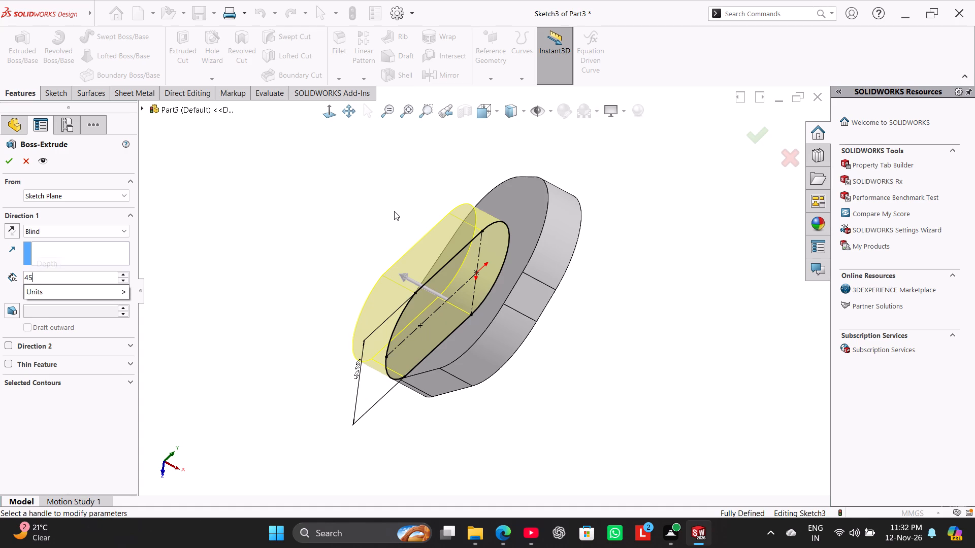
key("minus")
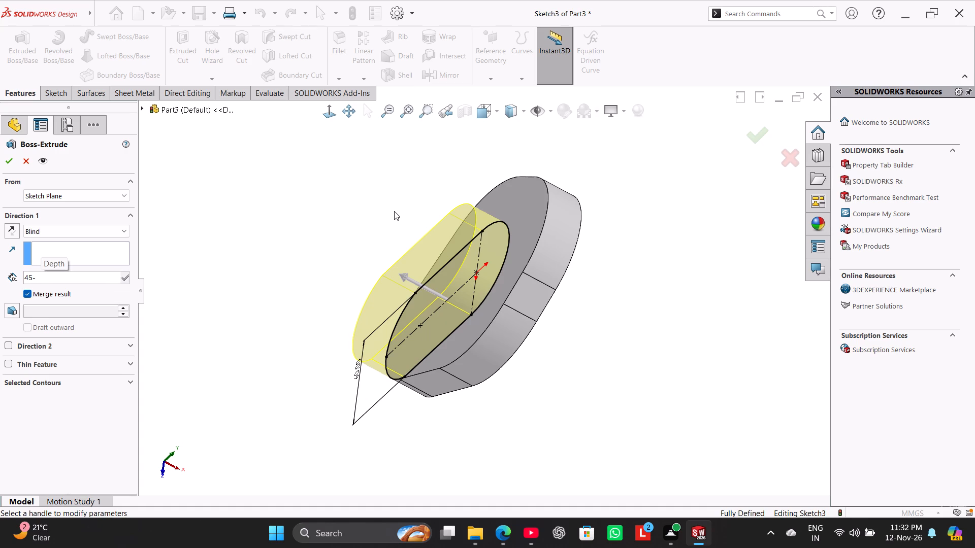
type("21")
key("Return")
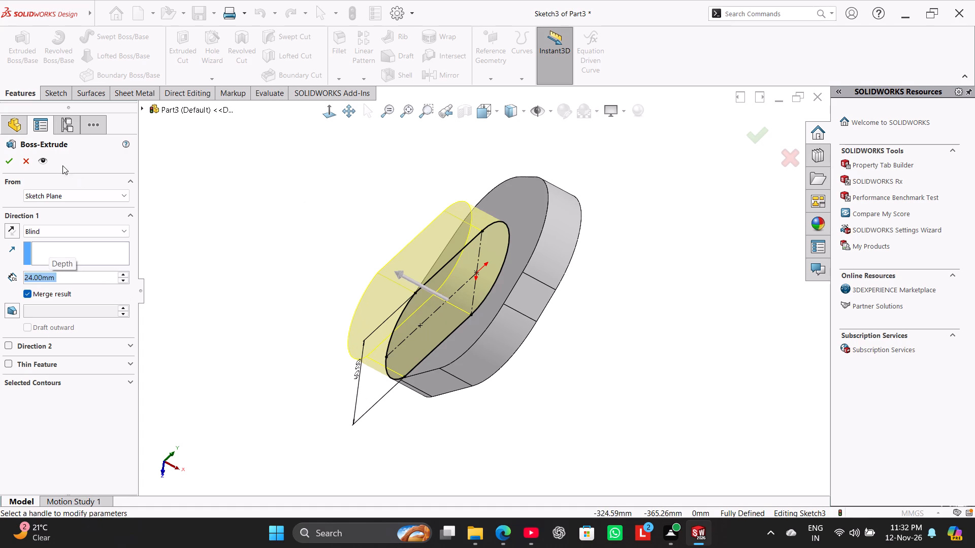
left_click(10, 163)
left_click(288, 232)
On the plate's flat front face, sketch a circle of about 41 mm radius centered on the origin.
right_click_drag(275, 292, 377, 216)
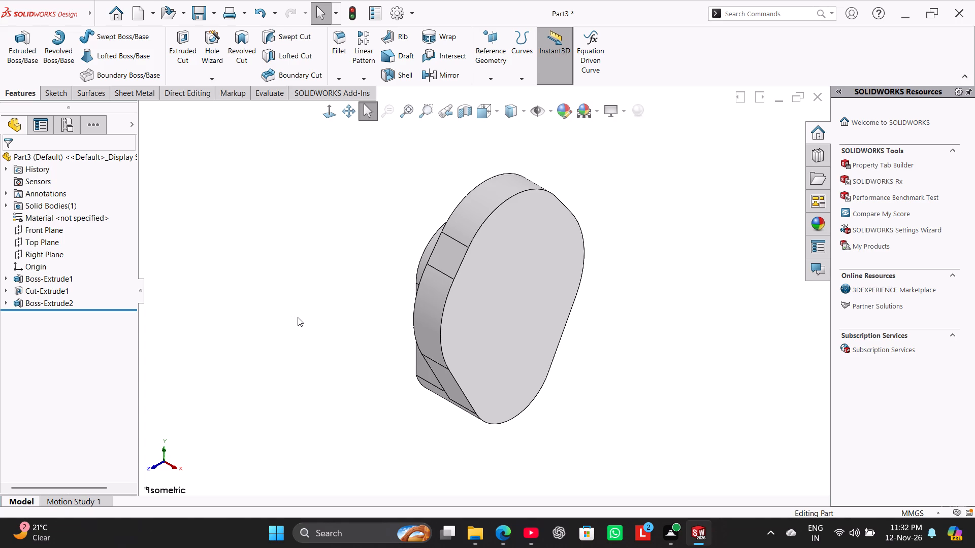
left_click(519, 296)
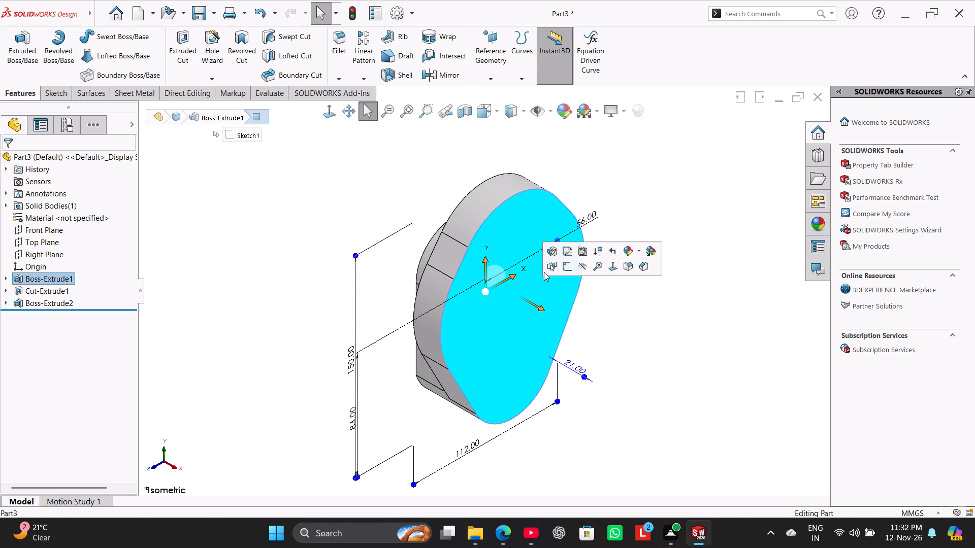
left_click(567, 265)
left_click(277, 238)
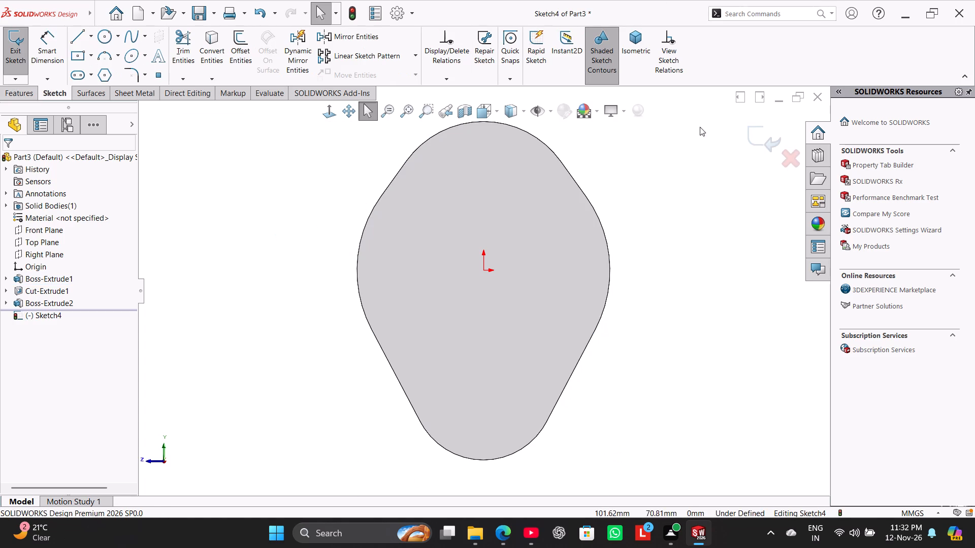
left_click(103, 33)
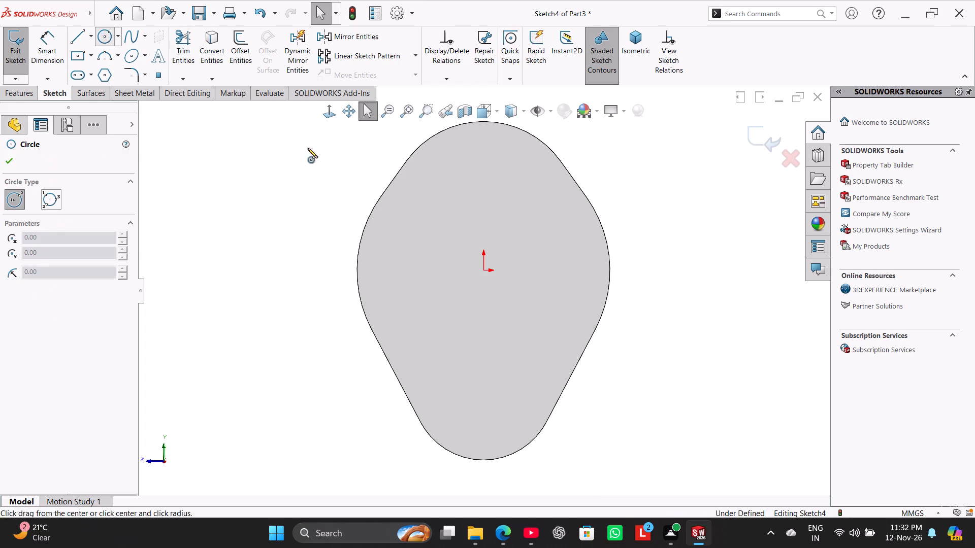
left_click(484, 267)
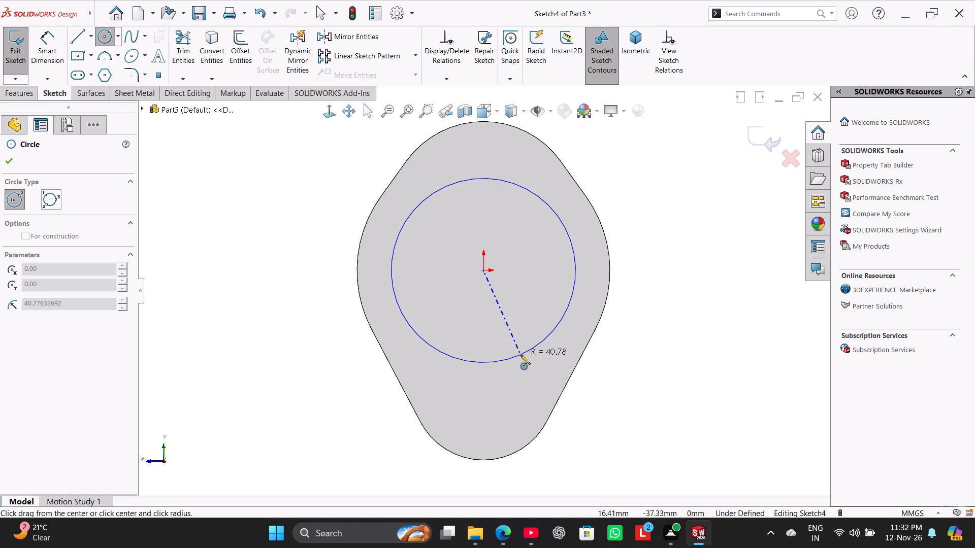
left_click(521, 355)
Dimension the origin-centered circle's diameter as 94 mm, entered as 47*2.
left_click(50, 52)
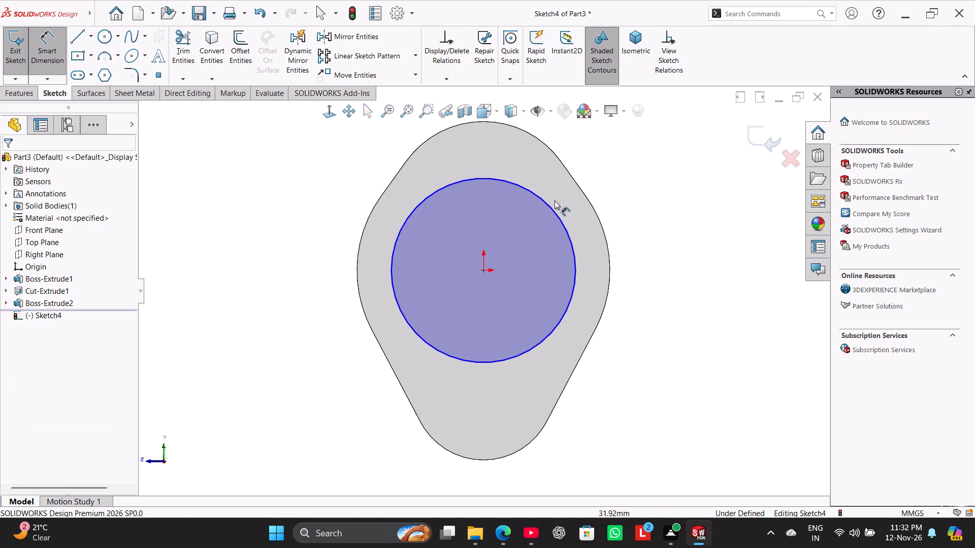
left_click(543, 203)
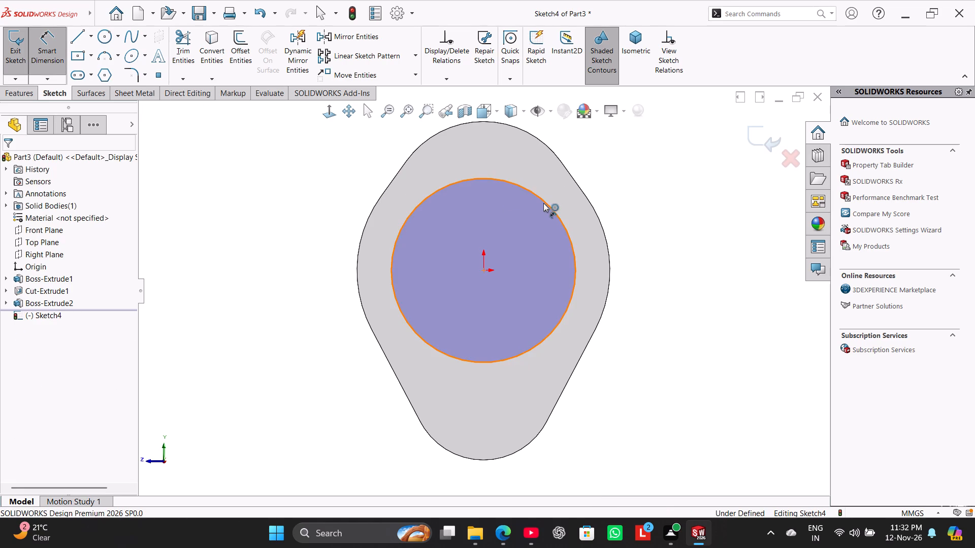
left_click(617, 142)
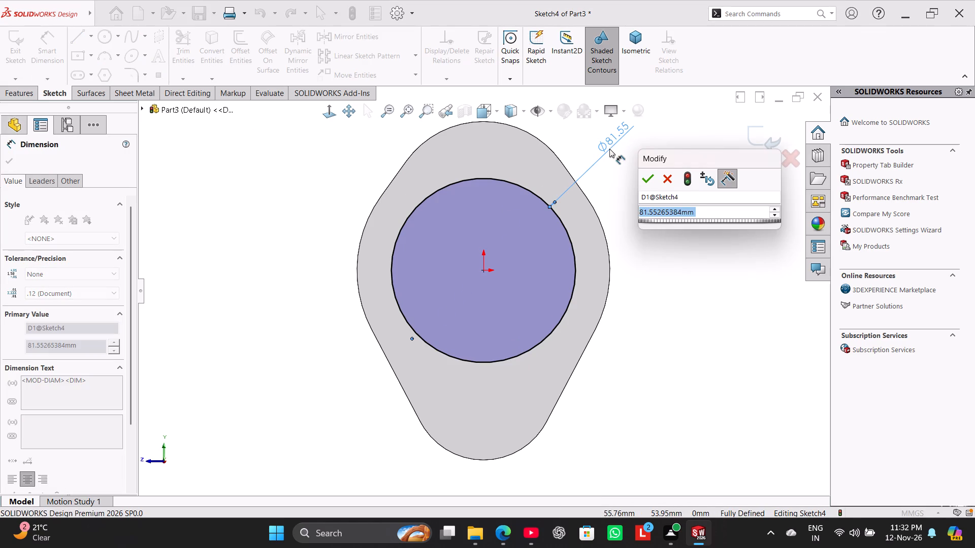
type("47*2")
key("Return")
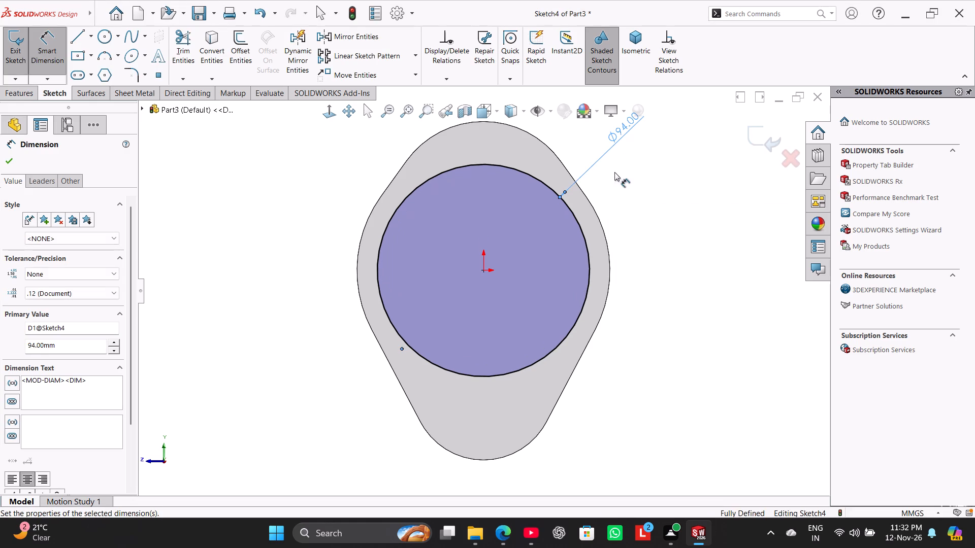
right_click(712, 197)
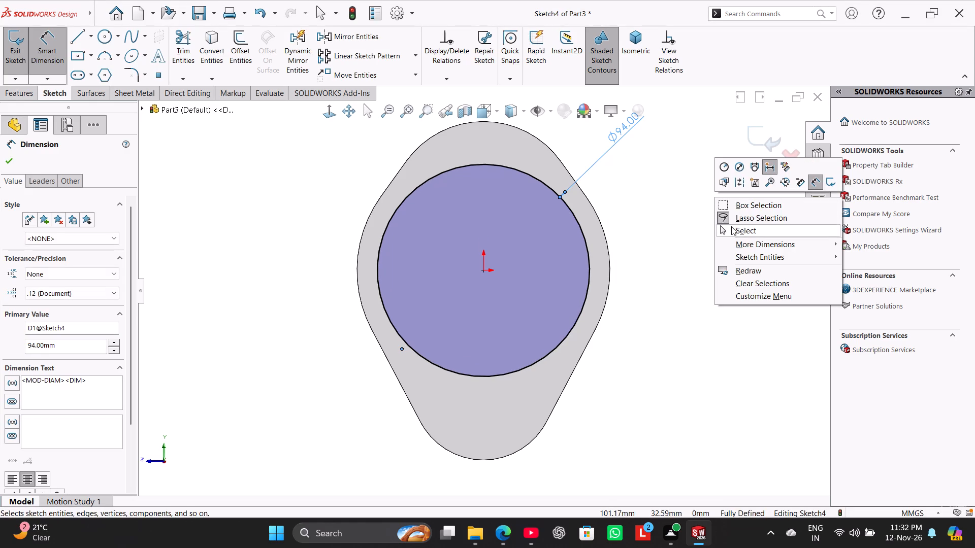
left_click(732, 226)
left_click(700, 200)
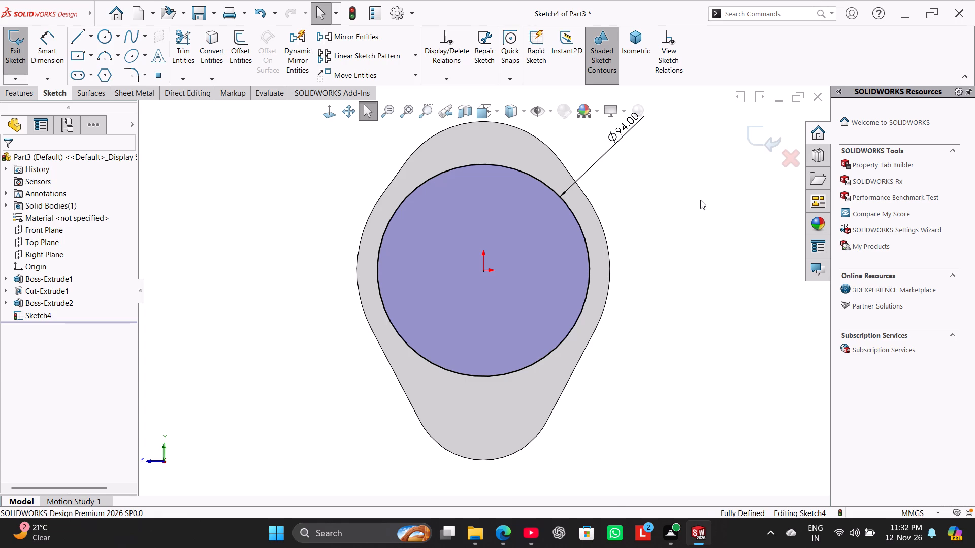
Sketch a smaller circle vertically below the origin and set its center 52.5 mm from the origin.
left_click(99, 38)
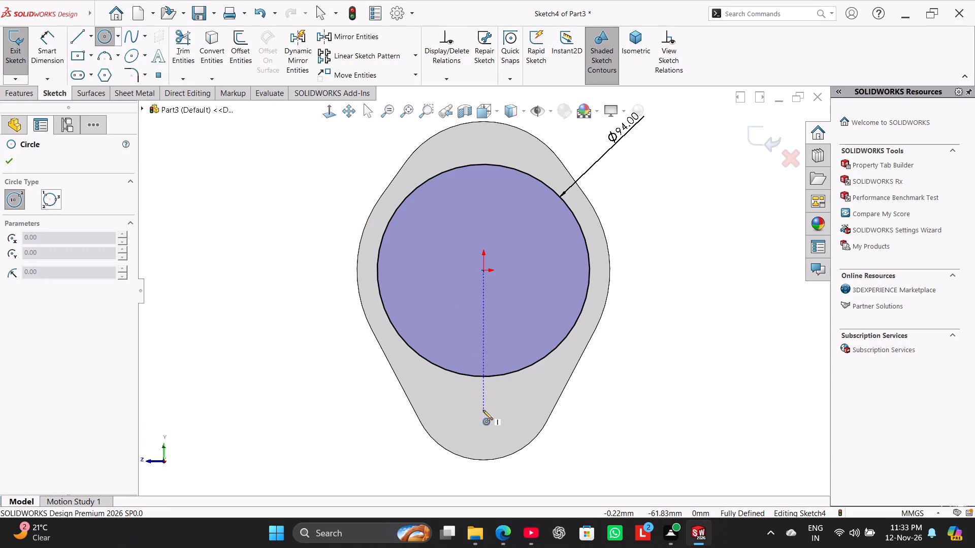
left_click(483, 410)
left_click(504, 424)
left_click(47, 53)
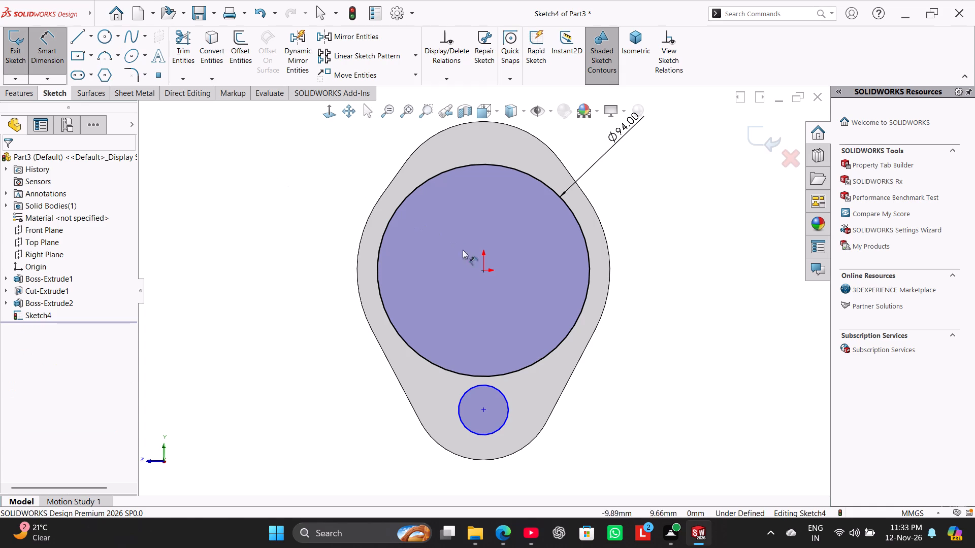
left_click(483, 271)
left_click(484, 410)
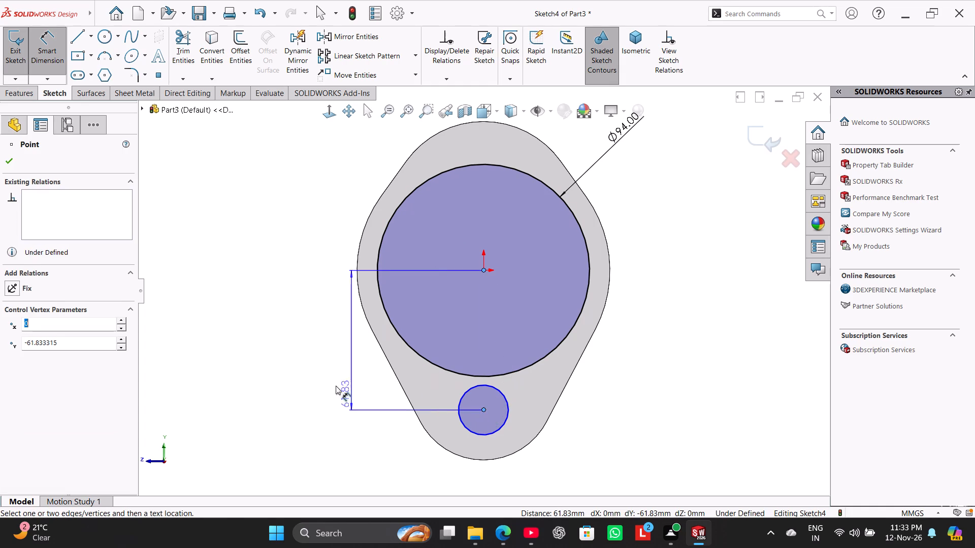
left_click(307, 364)
type("52.5")
key("Return")
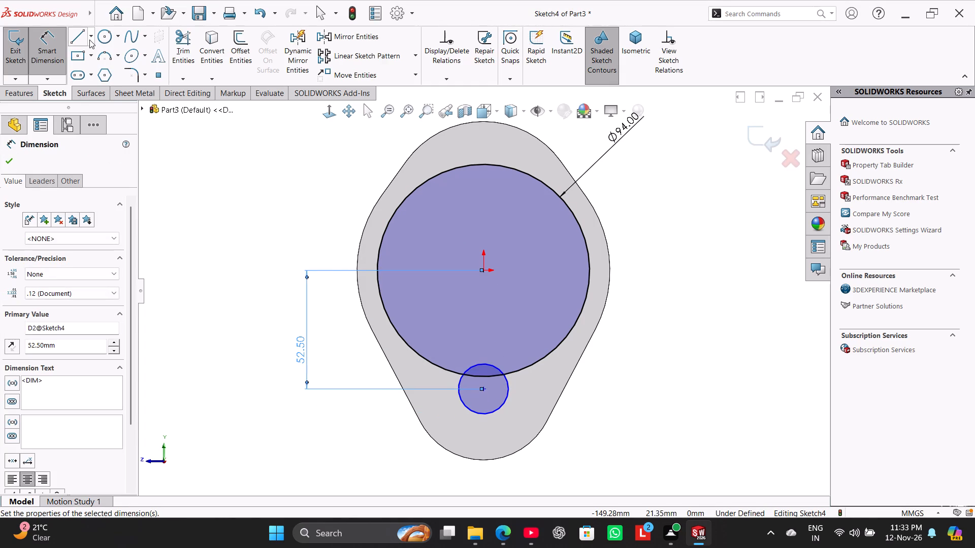
Draw a vertical centerline from the origin to the center of the lower circle.
left_click(89, 40)
left_click(93, 65)
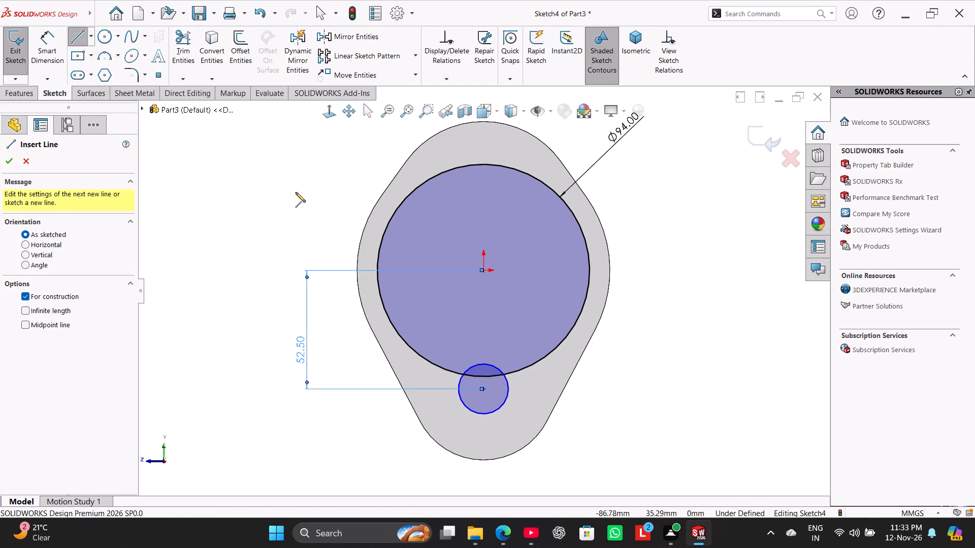
left_click(485, 271)
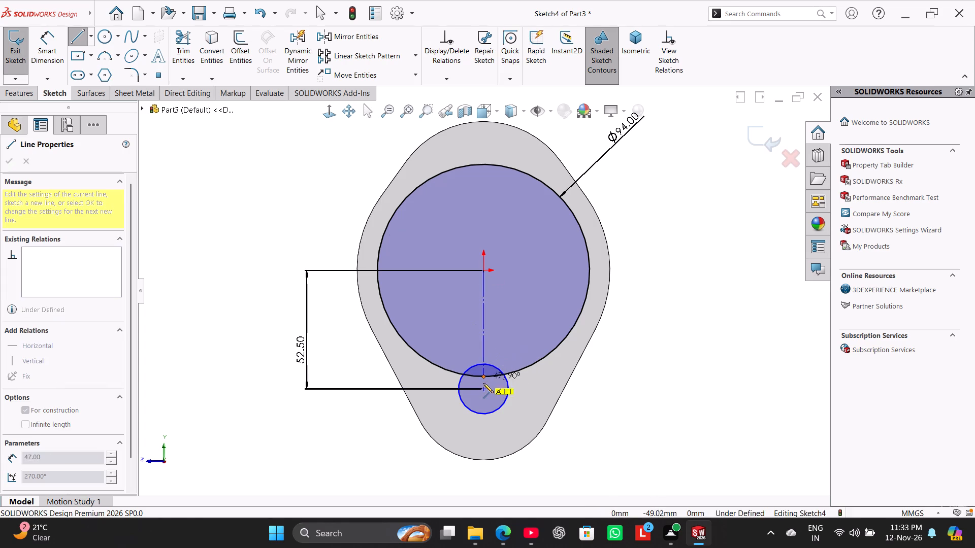
left_click(483, 387)
right_click(329, 354)
left_click(349, 361)
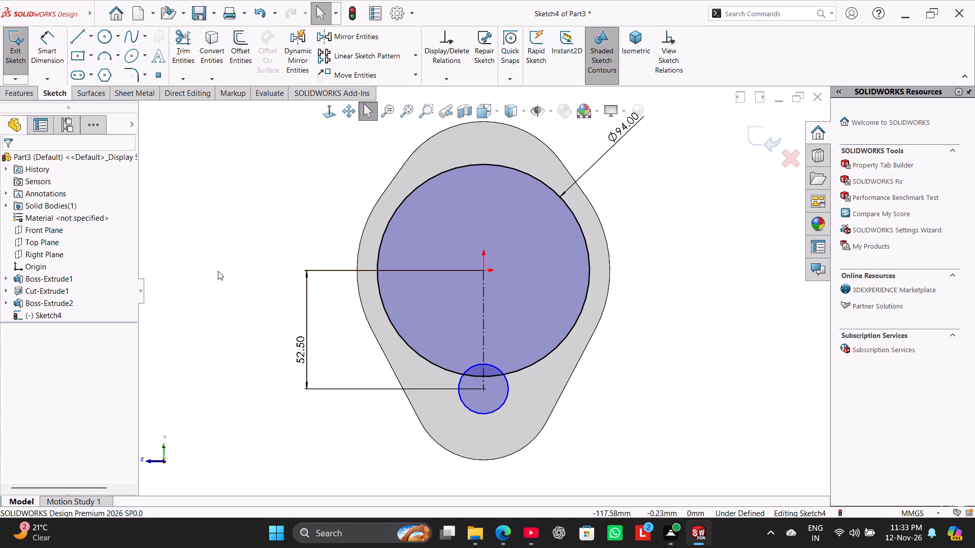
Add a diameter dimension of 22.5 mm to the lower circle.
left_click(48, 49)
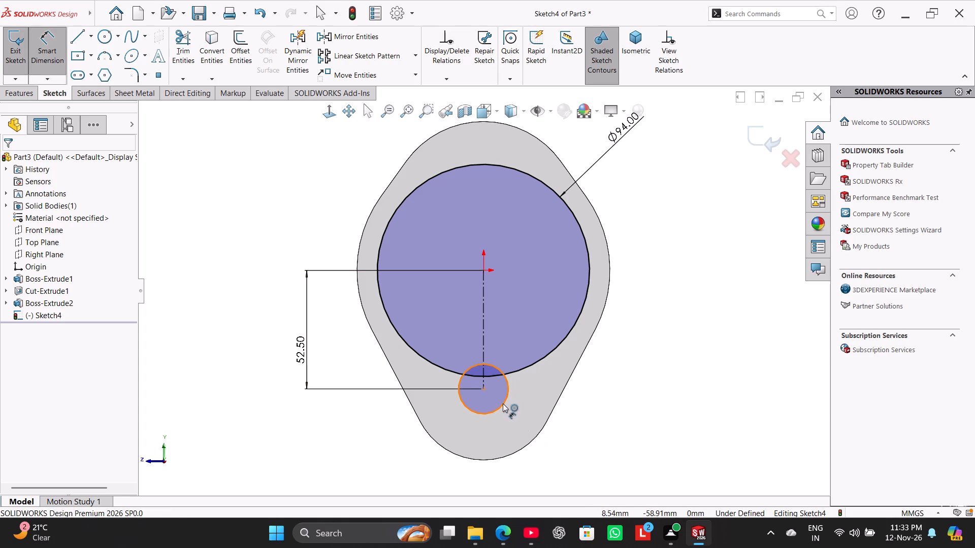
left_click(502, 403)
left_click(614, 476)
type("22.5")
key("Return")
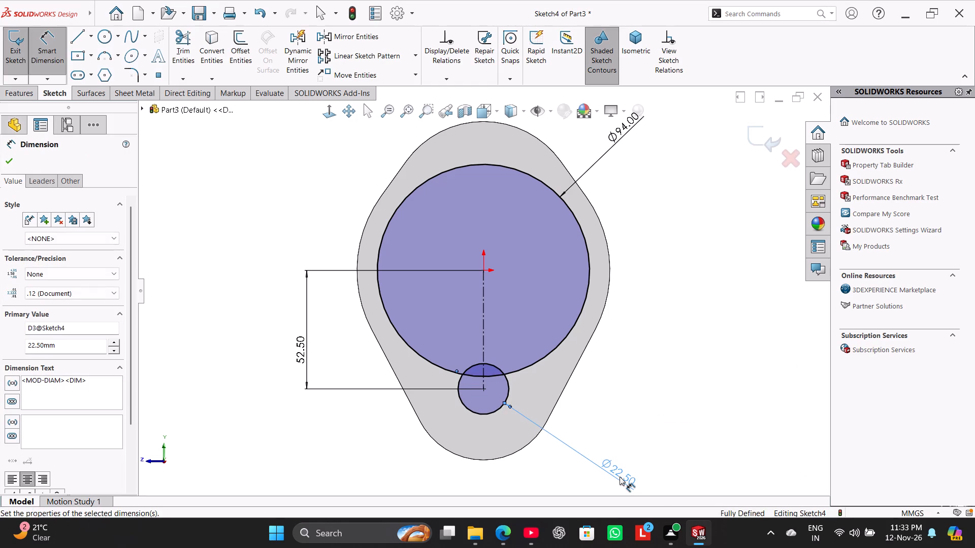
Change the lower circle's diameter dimension to 45 mm, entered as 22.5*2.
double_click(620, 476)
key("2")
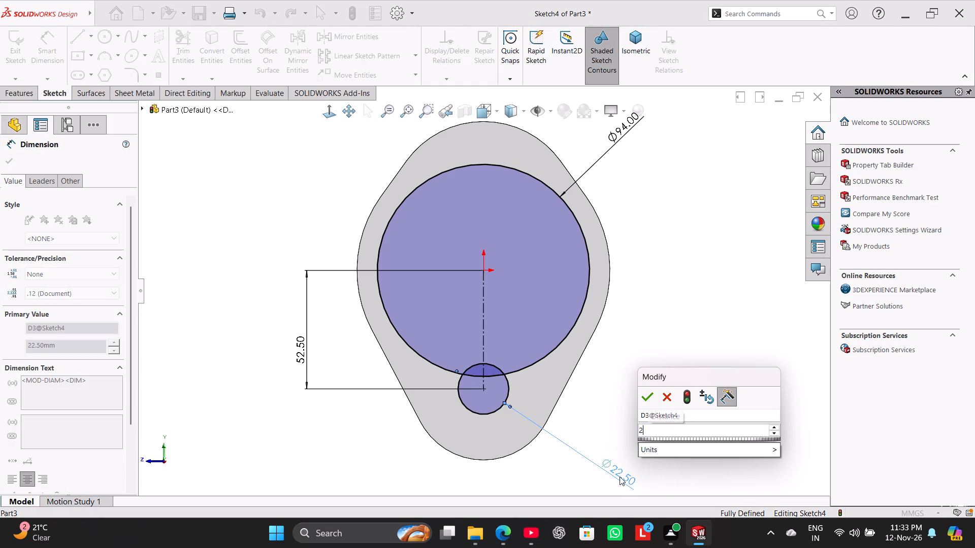
type("2.5*")
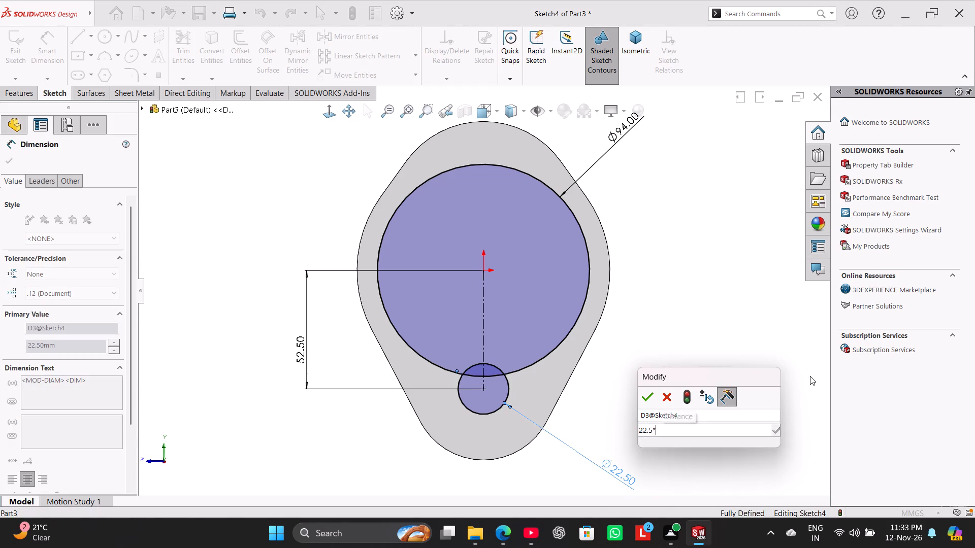
key("2")
key("Return")
right_click(644, 333)
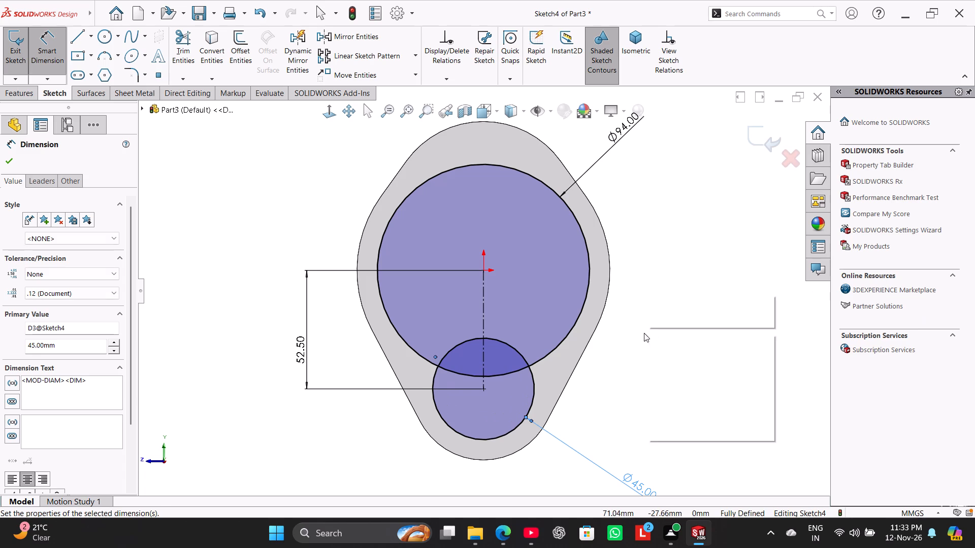
left_click(672, 363)
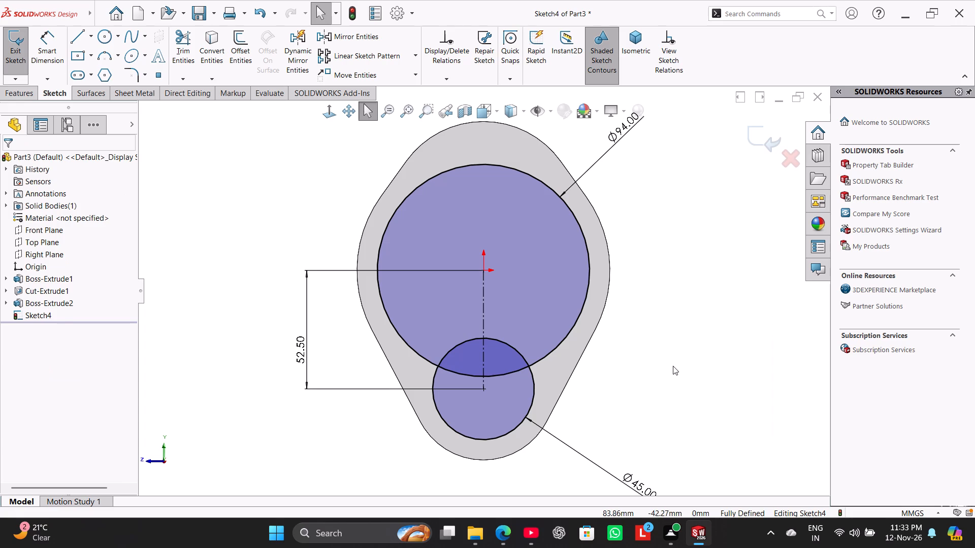
Sketch a small circle of about 5.4 mm radius beside the right-hand intersection of the two large circles, inside the plate outline.
left_click(105, 36)
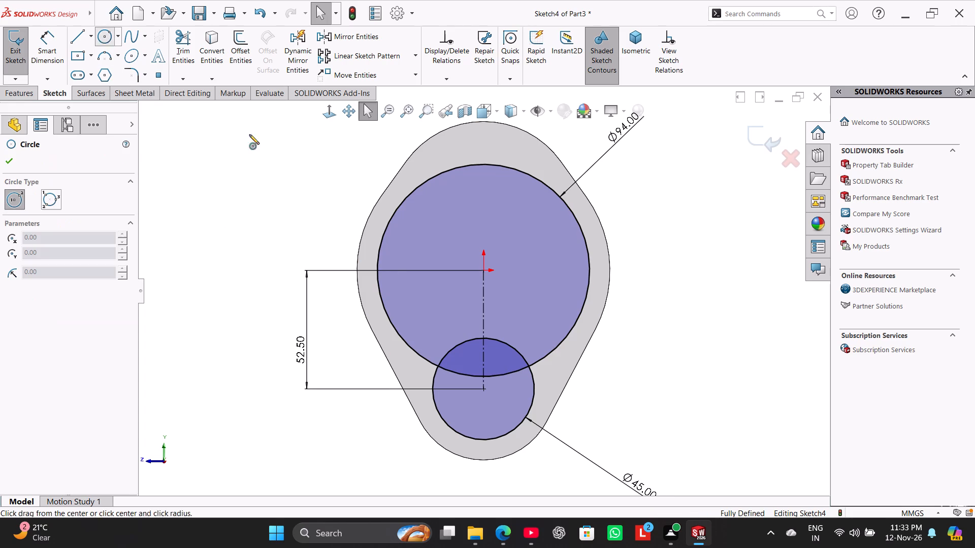
left_click(551, 373)
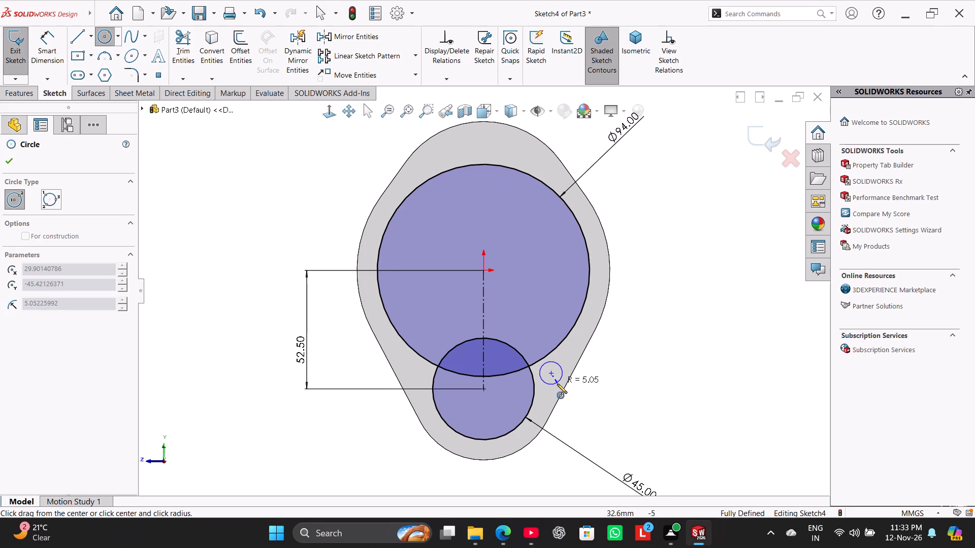
left_click(557, 384)
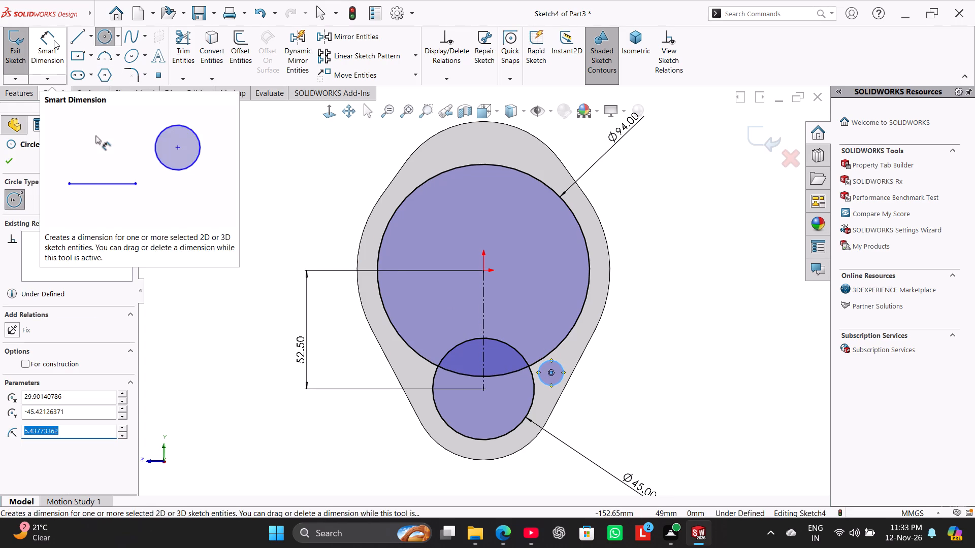
left_click(690, 320)
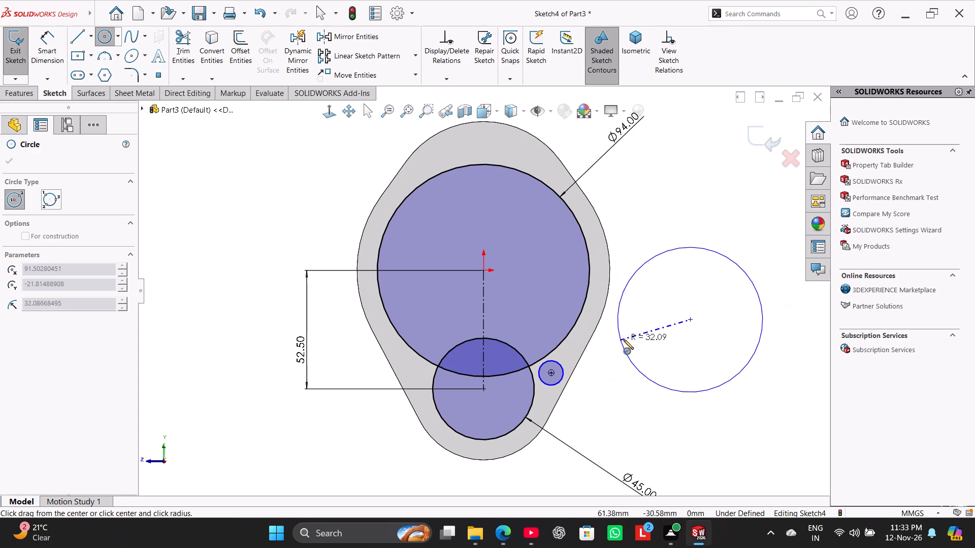
right_click(623, 339)
left_click(640, 351)
Mirror the small circle about the vertical centerline.
left_click(563, 363, "ctrl")
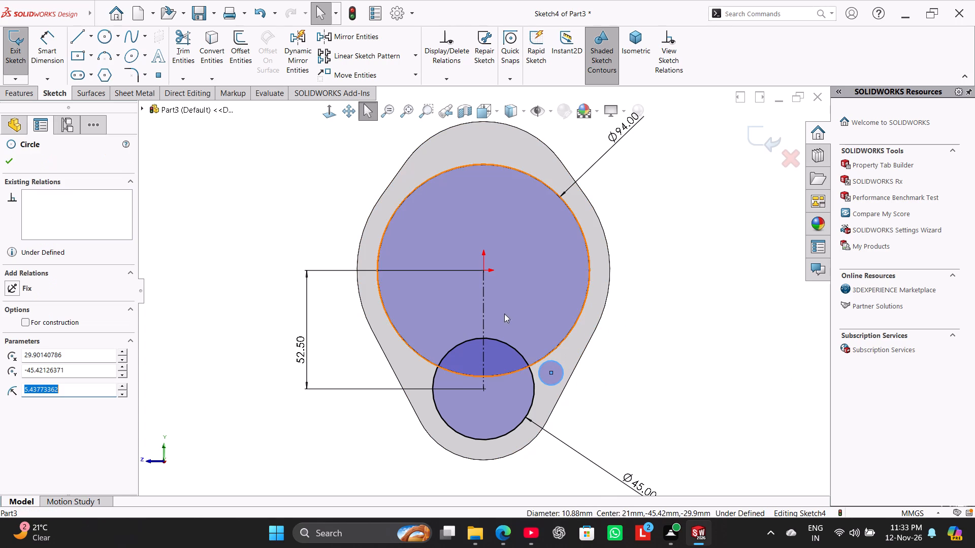
left_click(484, 298, "ctrl")
left_click(357, 39)
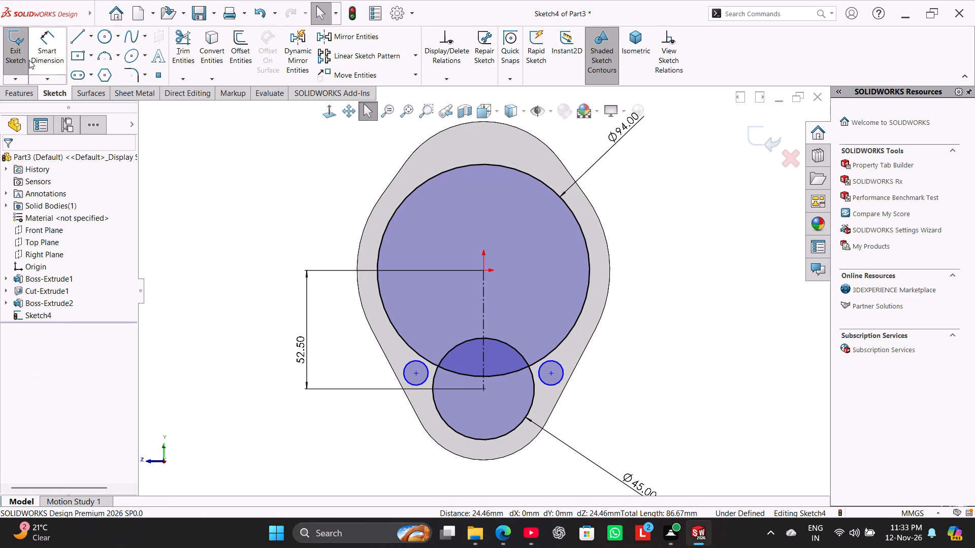
Dimension the horizontal distance between the two small circles' centers as 52 mm.
left_click(37, 50)
left_click(548, 375)
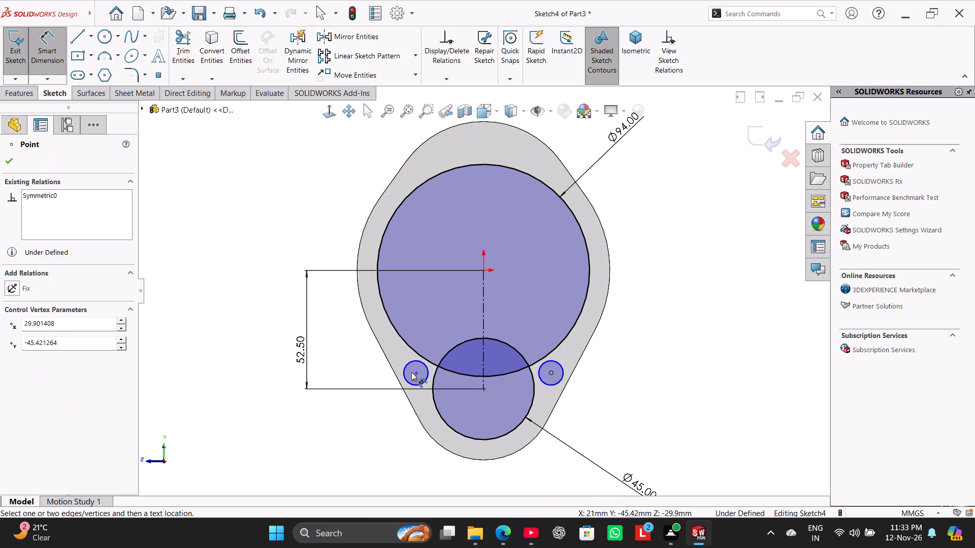
left_click(414, 374)
left_click(473, 477)
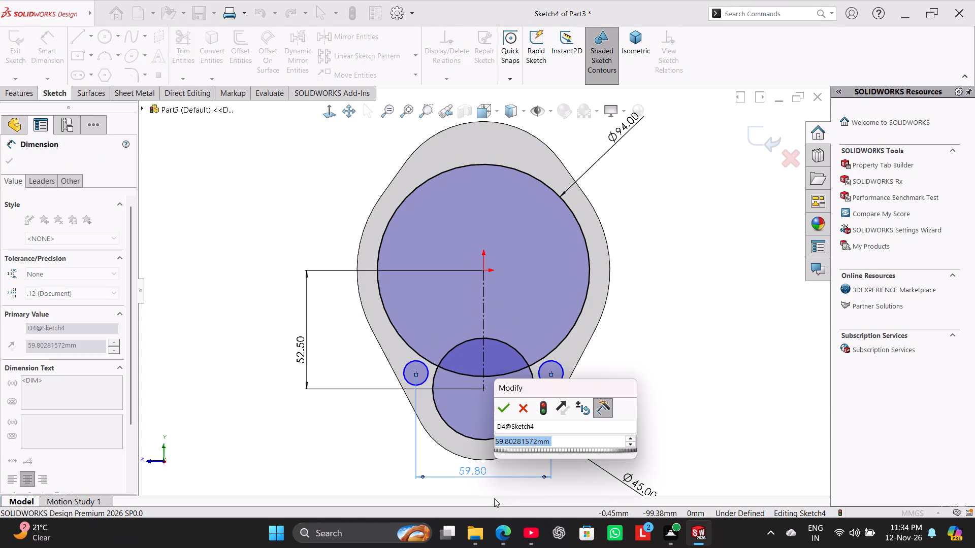
type("52")
key("Return")
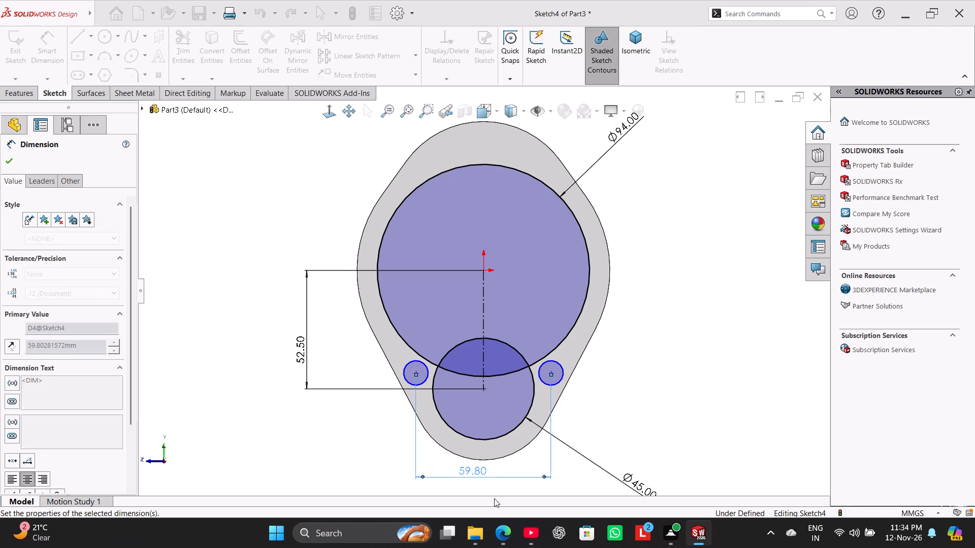
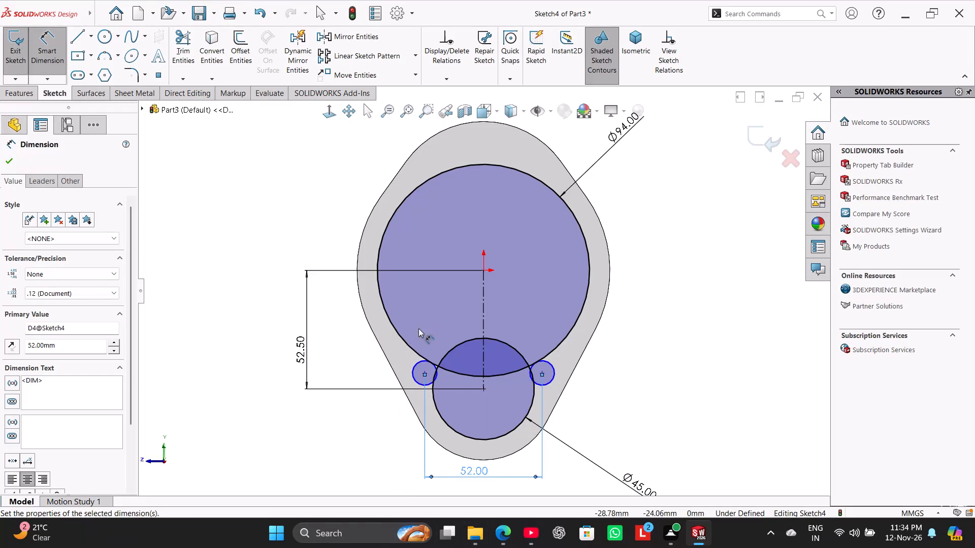
Dimension the left-hand small circle's diameter as 15 mm, entered as 7.5*2.
left_click(418, 362)
left_click(440, 313)
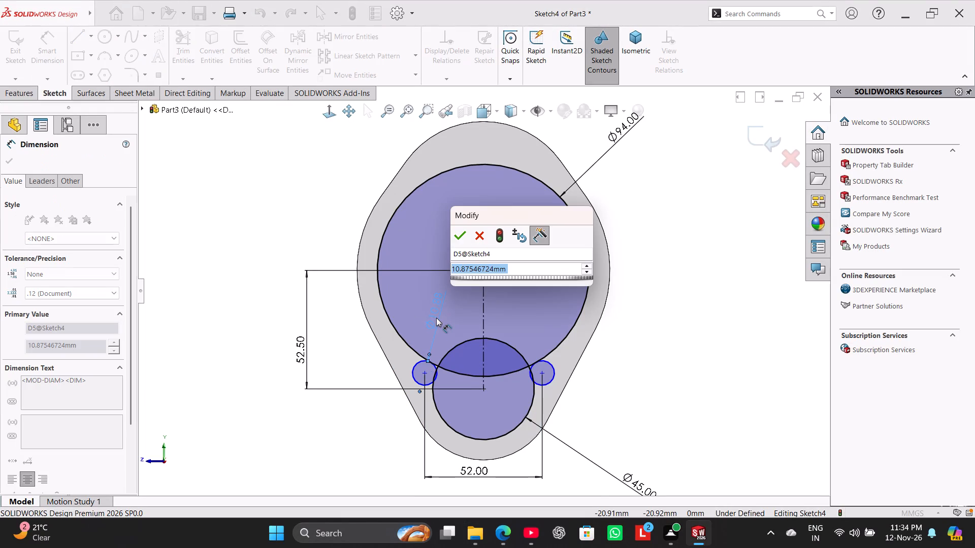
type("7.5*2")
key("Return")
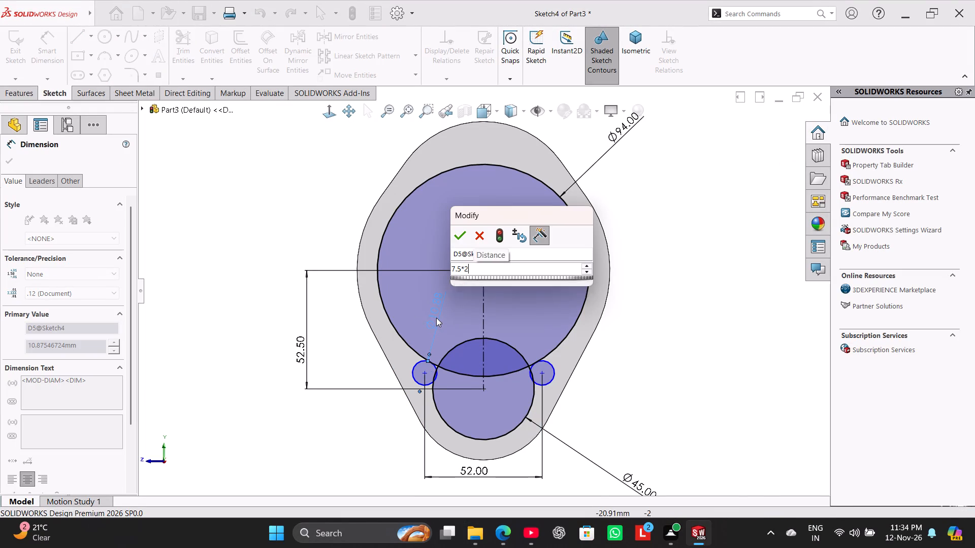
right_click(678, 280)
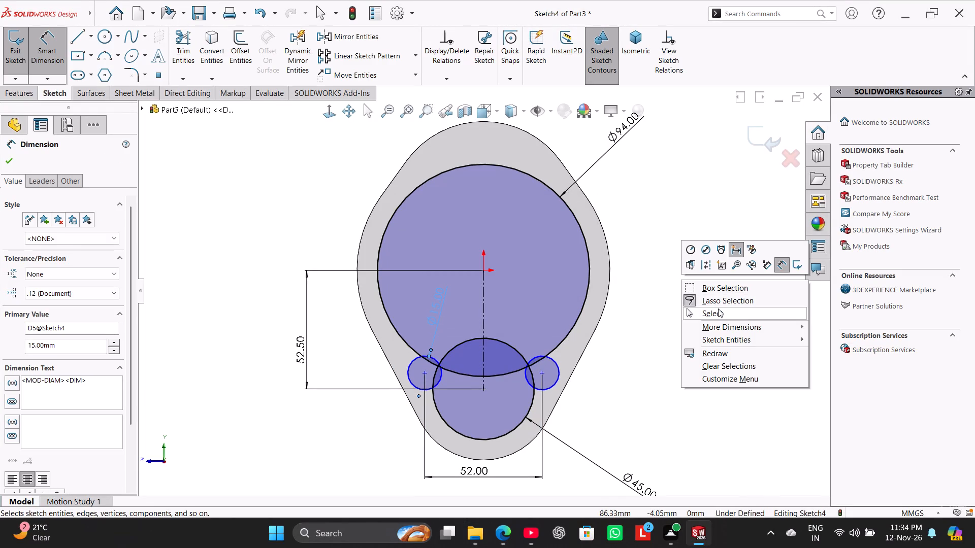
left_click(718, 309)
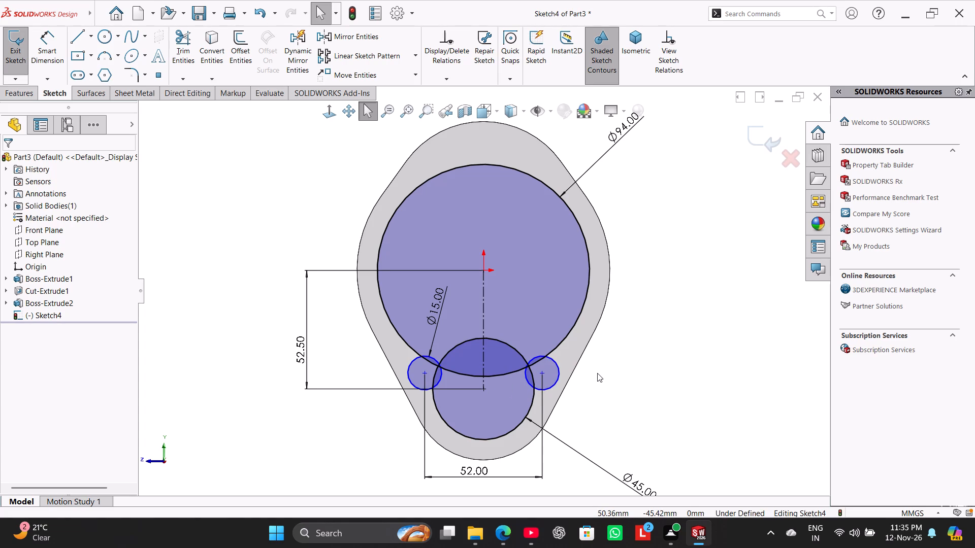
Draw a centerline from the left-hand small circle's center to the center of the 45 mm circle.
scroll(498, 349, "down", 3)
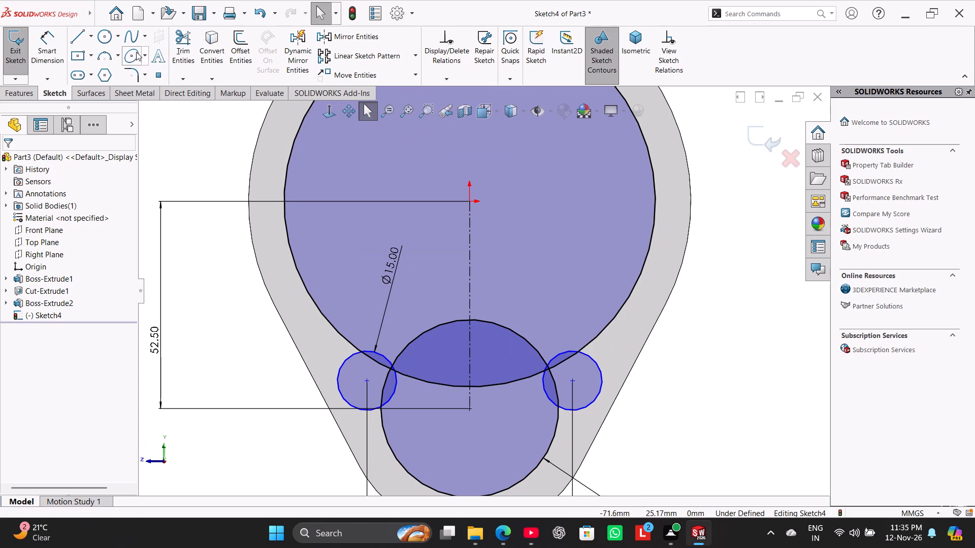
left_click(89, 41)
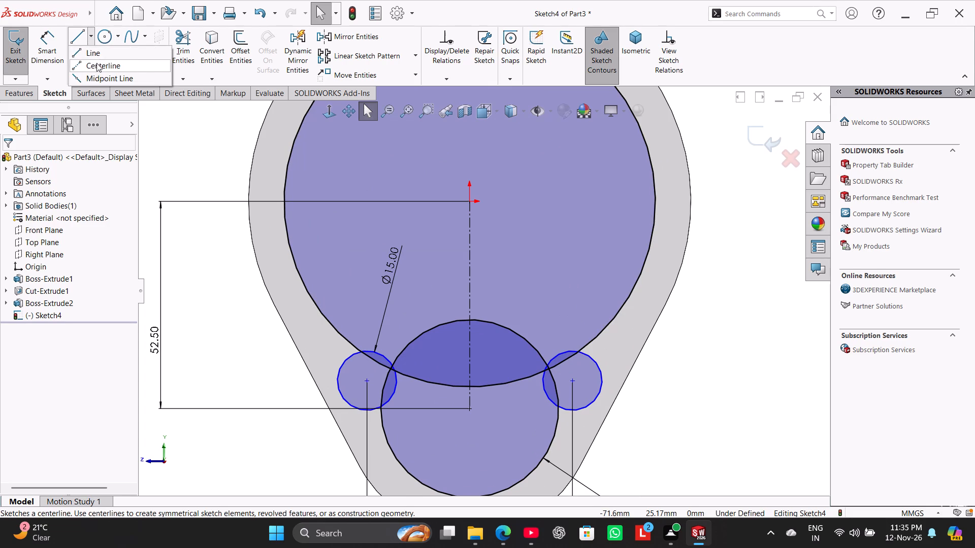
left_click(96, 63)
left_click(364, 380)
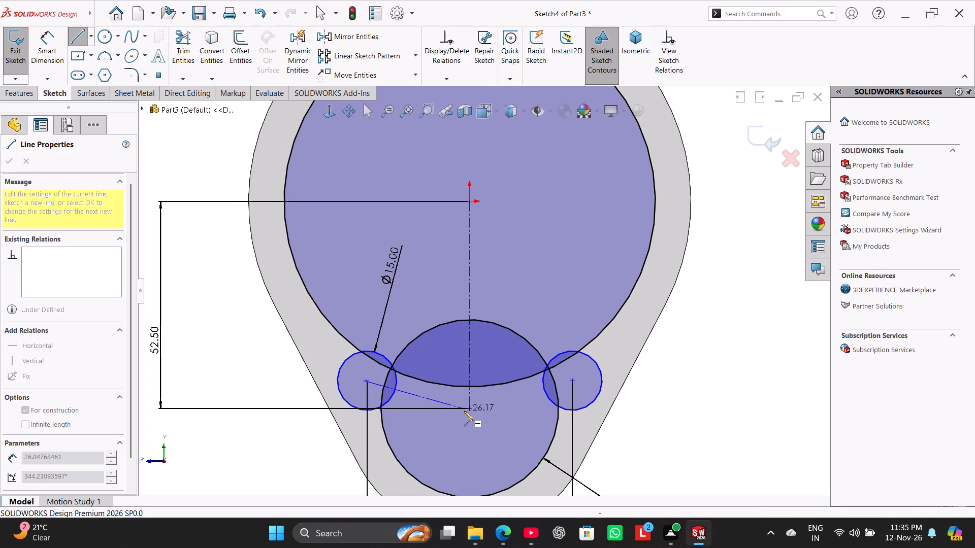
left_click(469, 411)
right_click(202, 342)
left_click(230, 349)
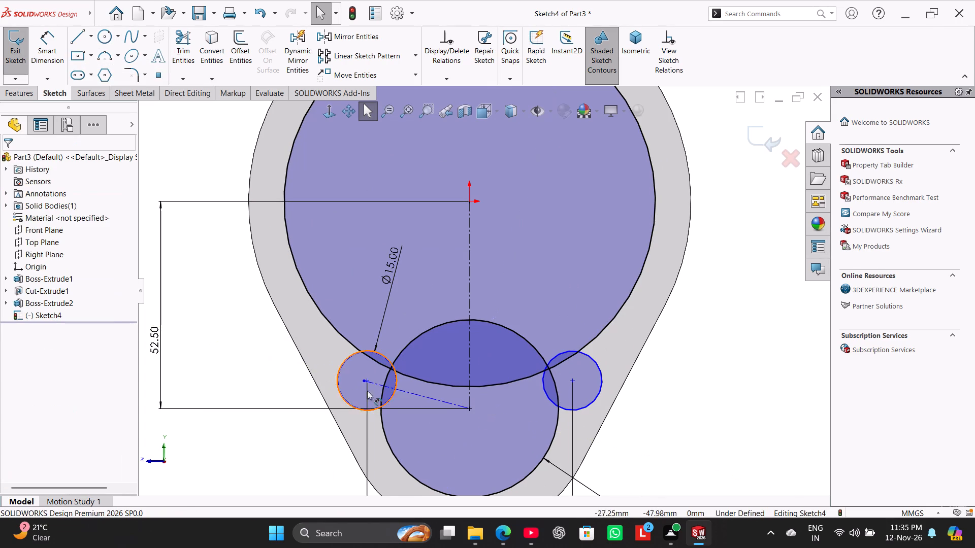
Make the new slanted centerline between the small circle and the 45 mm circle horizontal.
right_click(410, 392)
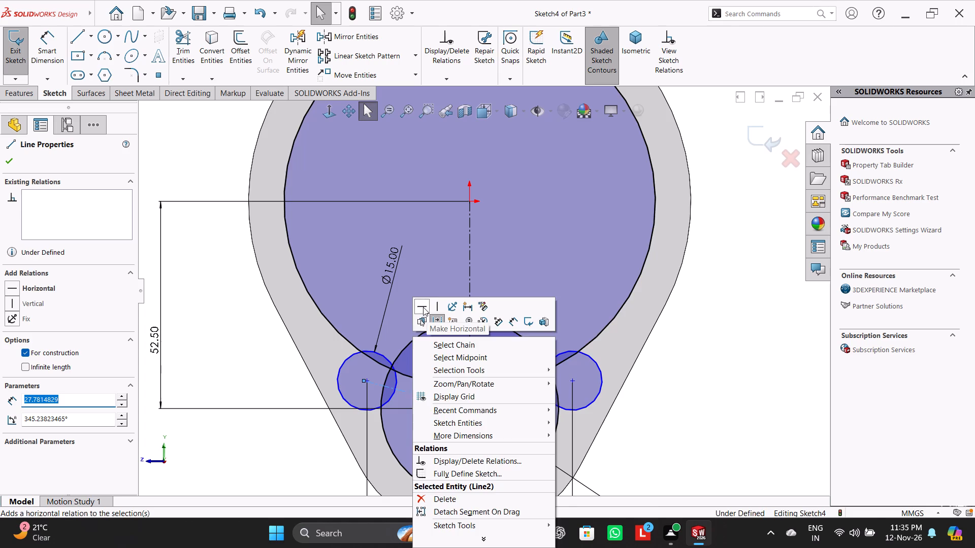
left_click(423, 307)
left_click(289, 437)
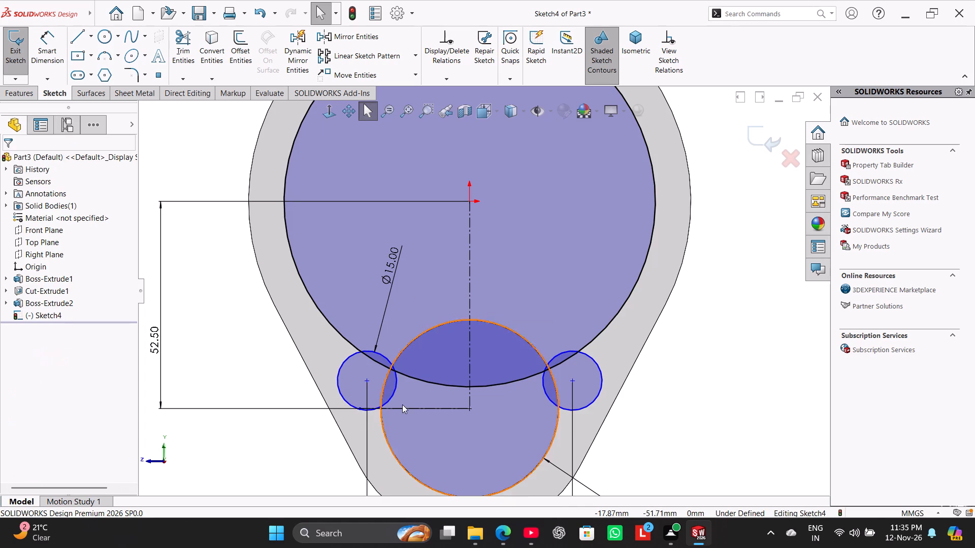
Pull the horizontal centerline's free end clear of the left-hand small circle and constrain it to that circle's center point.
scroll(381, 422, "down", 4)
scroll(415, 368, "down", 1)
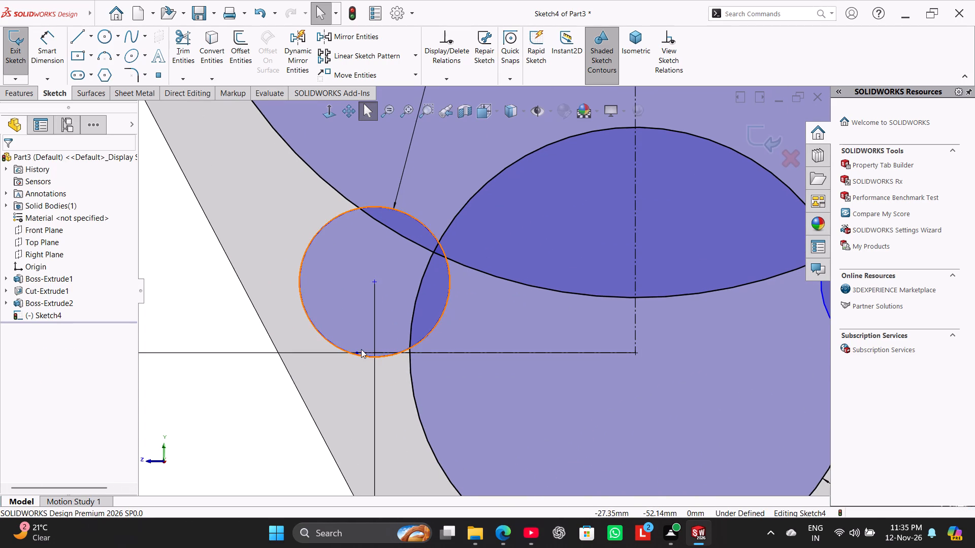
left_click_drag(357, 354, 395, 315)
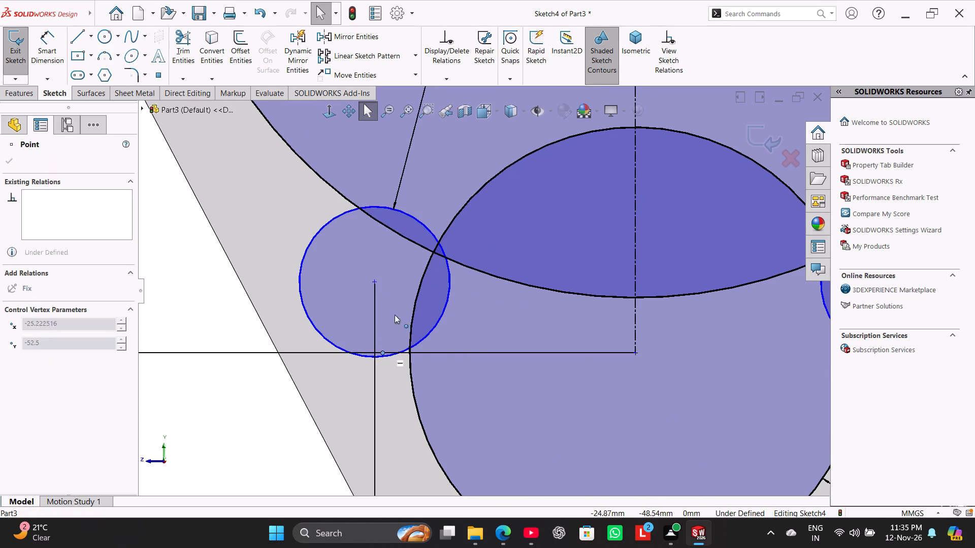
left_click_drag(395, 315, 567, 418)
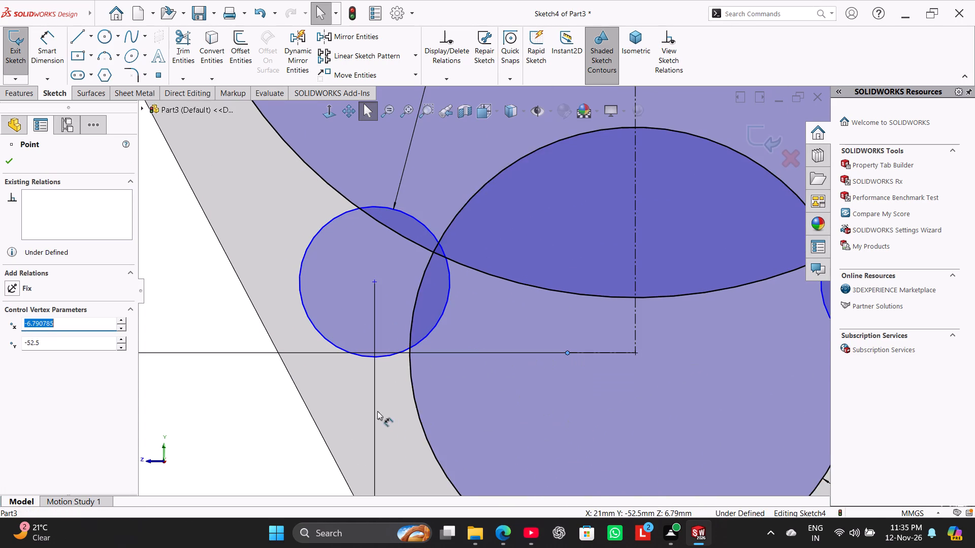
left_click(224, 416)
scroll(365, 391, "up", 3)
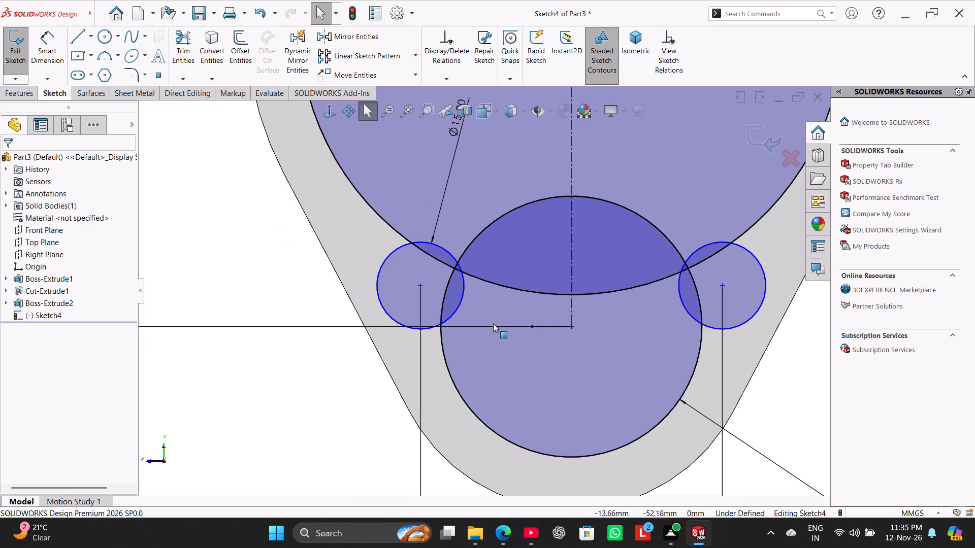
left_click(531, 327, "ctrl")
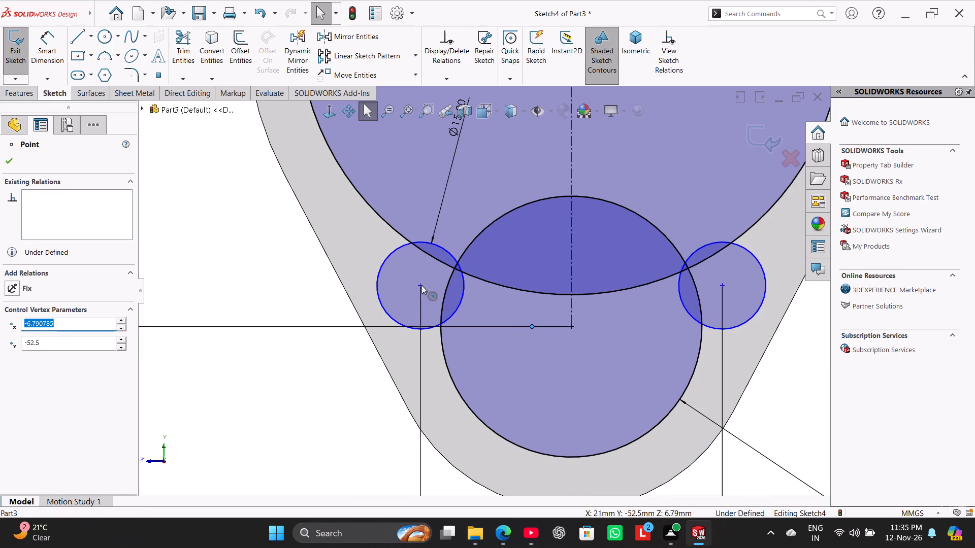
left_click(421, 285, "ctrl")
left_click(44, 373)
left_click(200, 385)
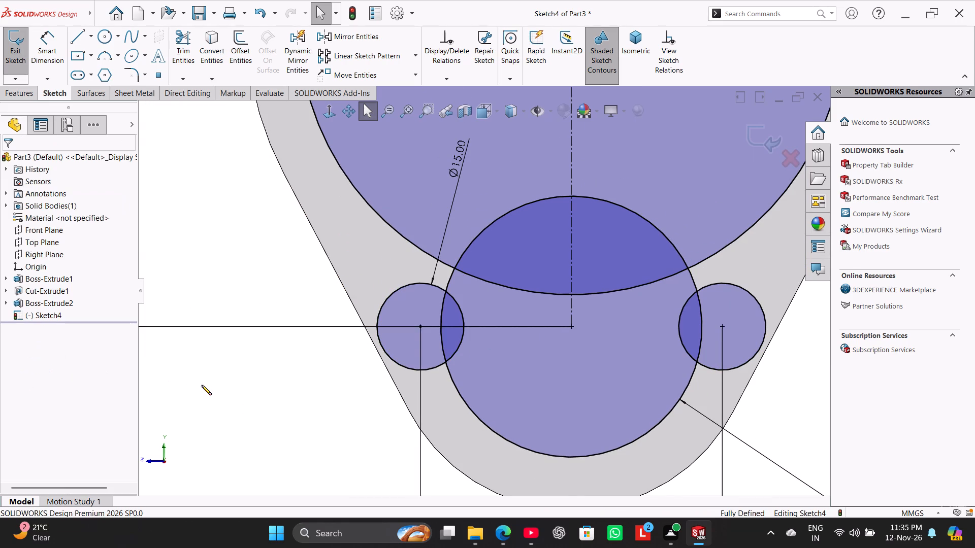
scroll(350, 381, "up", 5)
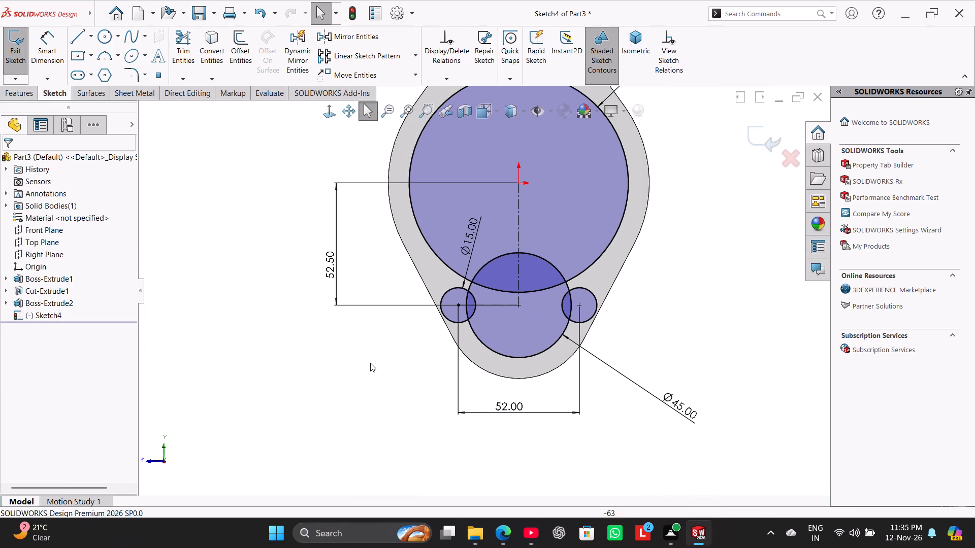
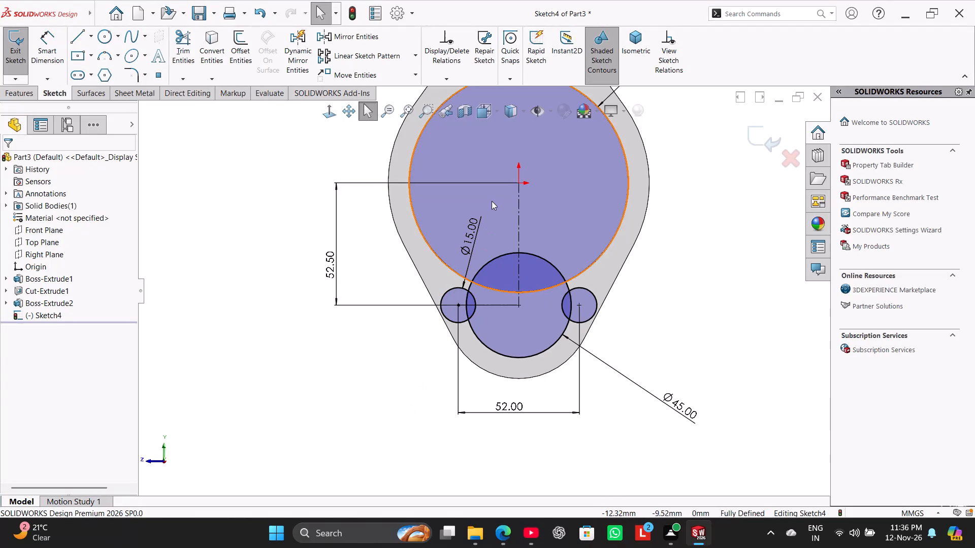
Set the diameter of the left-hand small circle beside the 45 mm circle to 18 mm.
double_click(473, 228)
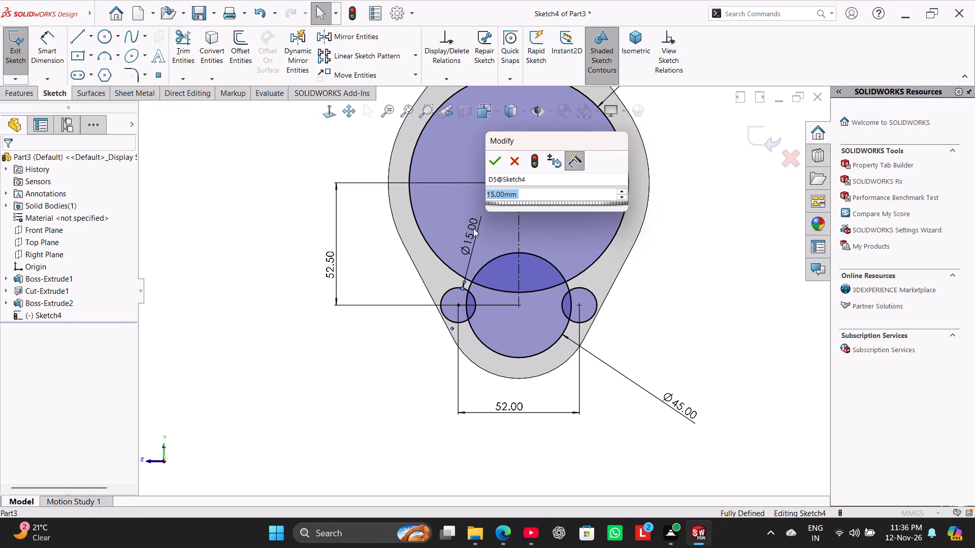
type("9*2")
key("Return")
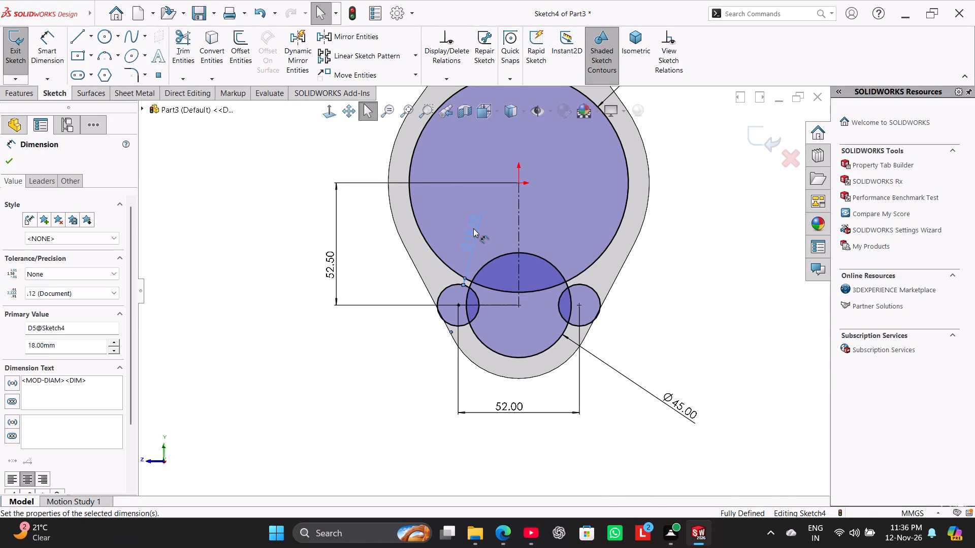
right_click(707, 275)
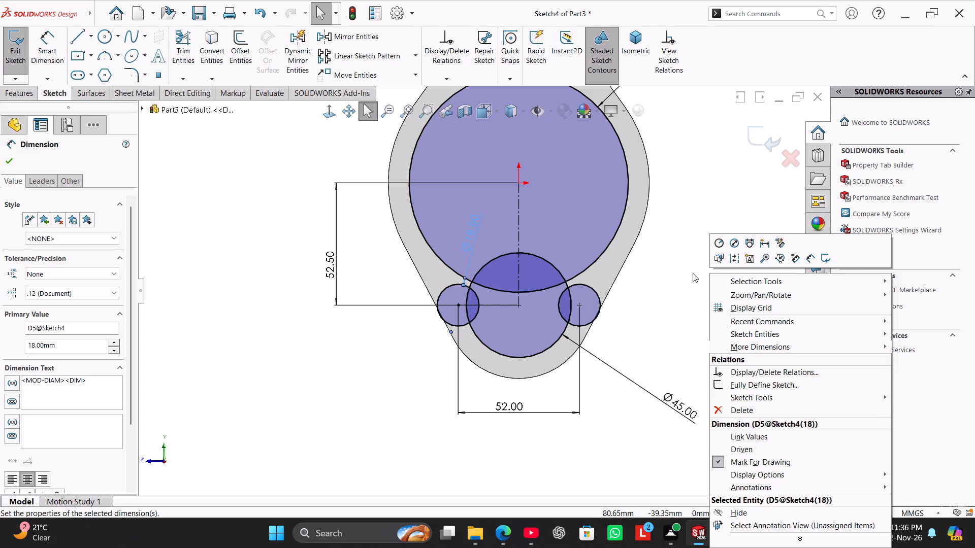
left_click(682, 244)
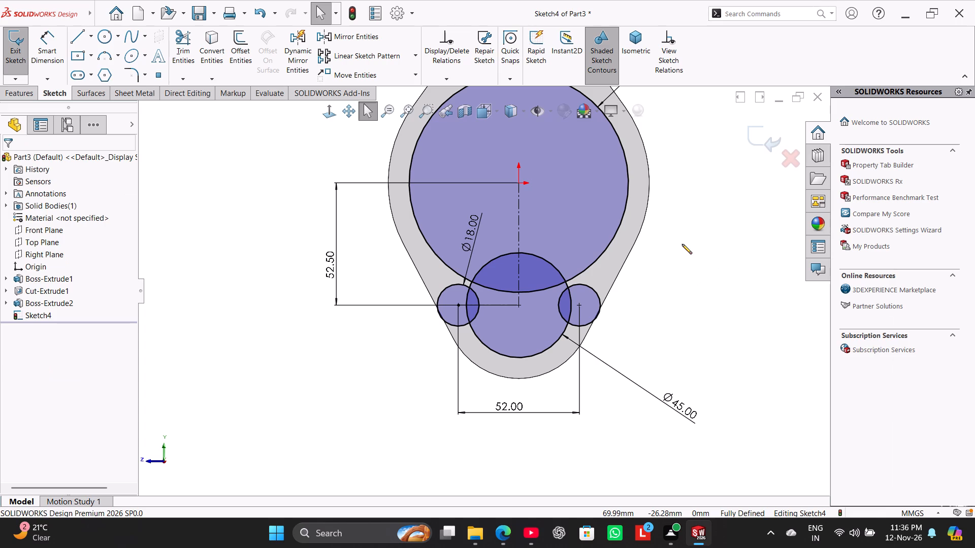
Sketch a circle of about 7.1 mm radius centered on the 94 mm circle's left quadrant point.
scroll(479, 154, "up", 2)
scroll(438, 163, "down", 4)
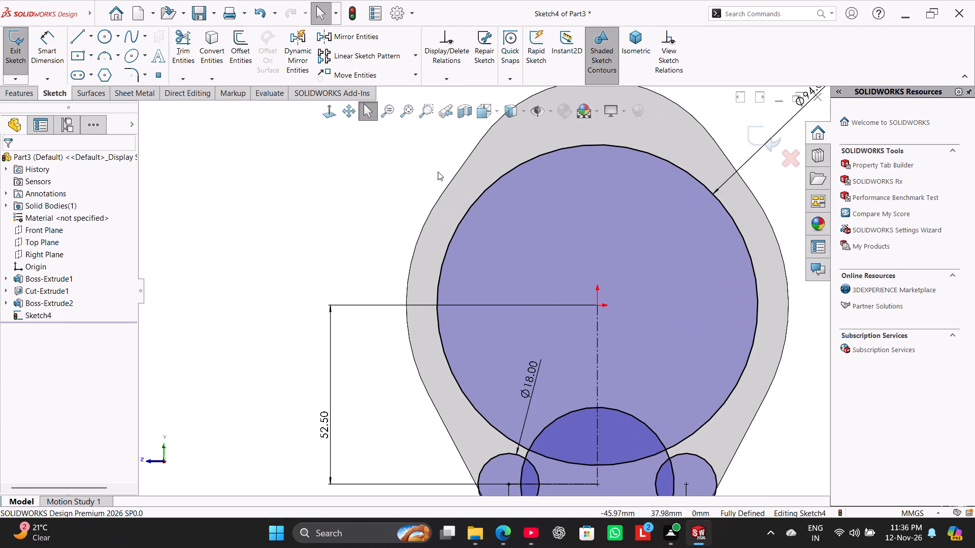
left_click(107, 36)
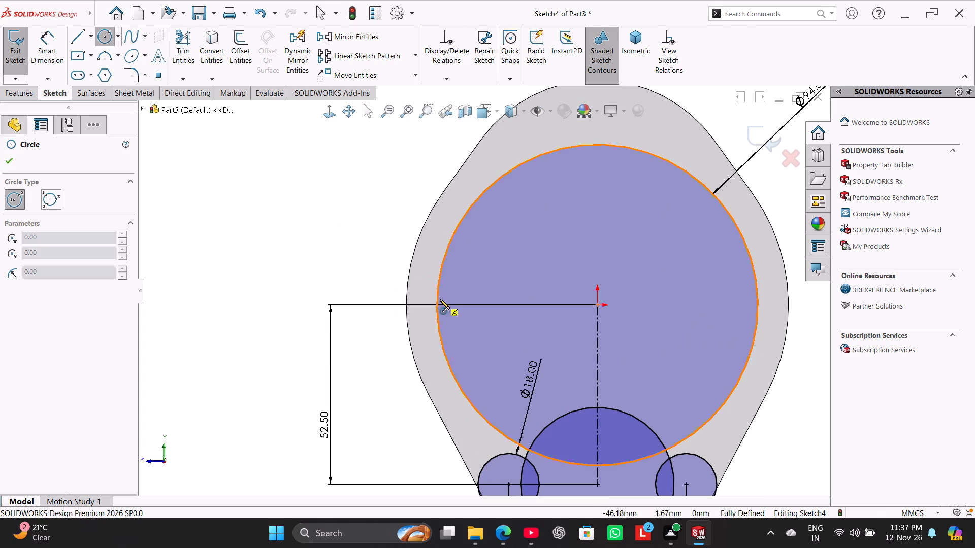
left_click(438, 304)
left_click(455, 321)
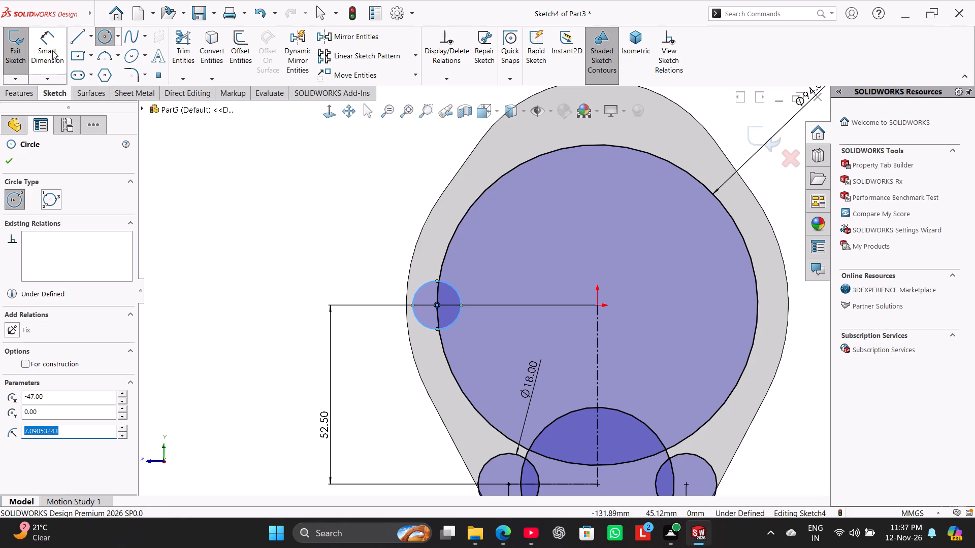
Dimension the diameter of the new circle on the 94 mm circle's left quadrant as 18 mm.
left_click_drag(52, 50, 58, 56)
left_click(456, 288)
left_click(516, 244)
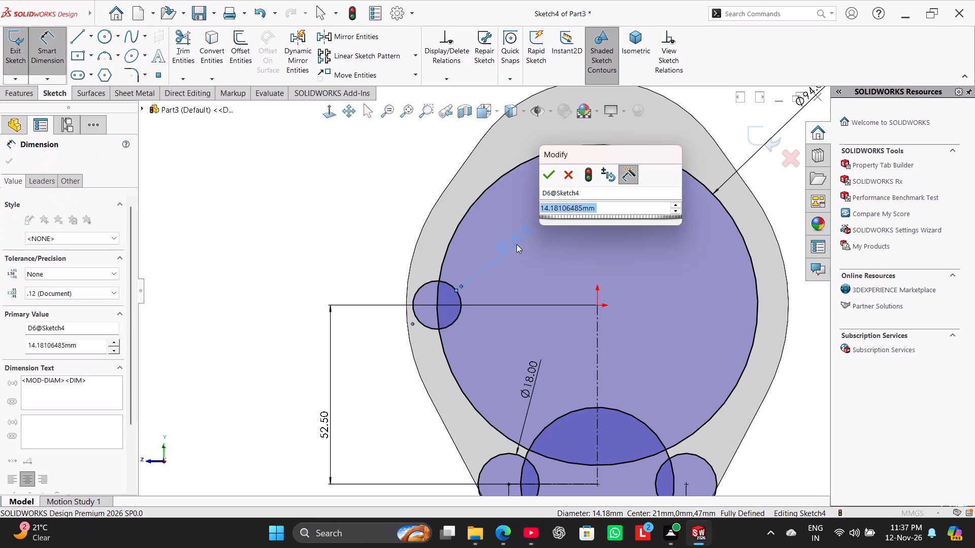
type("9*2")
key("Return")
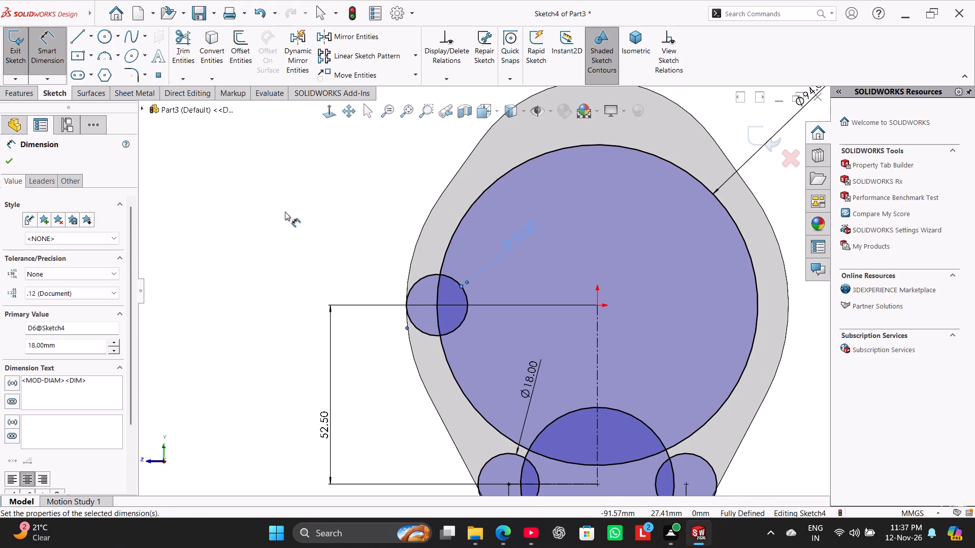
right_click(285, 212)
left_click(318, 242)
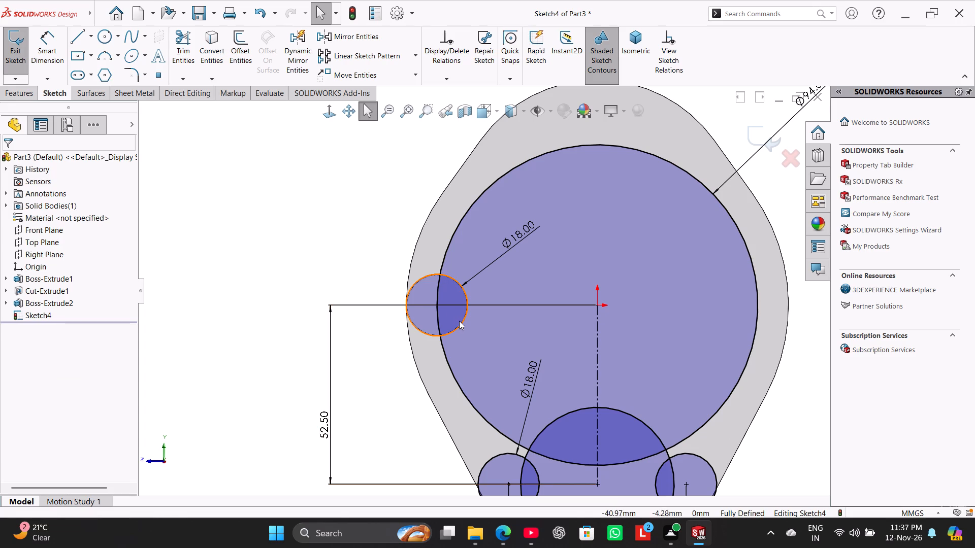
Mirror the upper-left 18 mm circle about the vertical centerline onto the other side of the 94 mm circle.
left_click(462, 322, "ctrl")
left_click(595, 347, "ctrl")
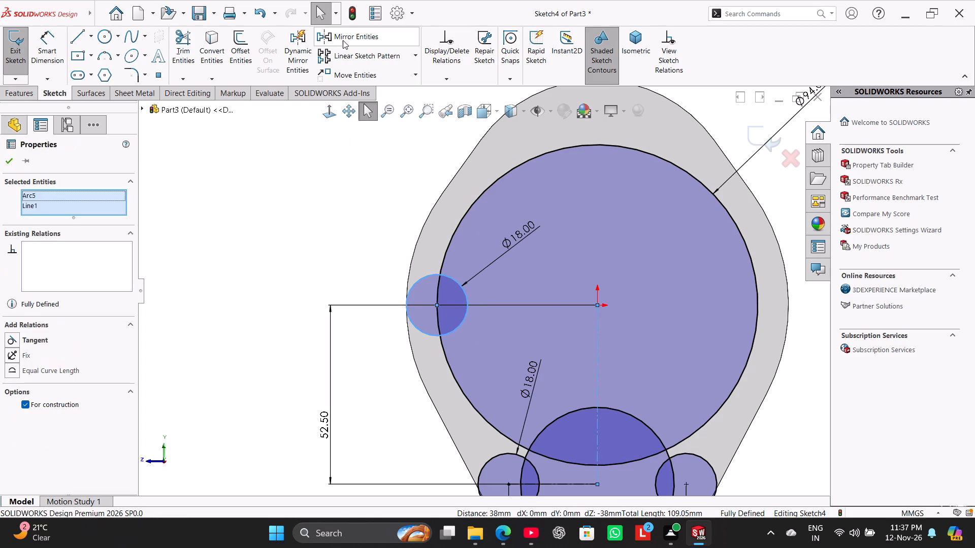
left_click(343, 40)
scroll(355, 232, "up", 2)
left_click(209, 209)
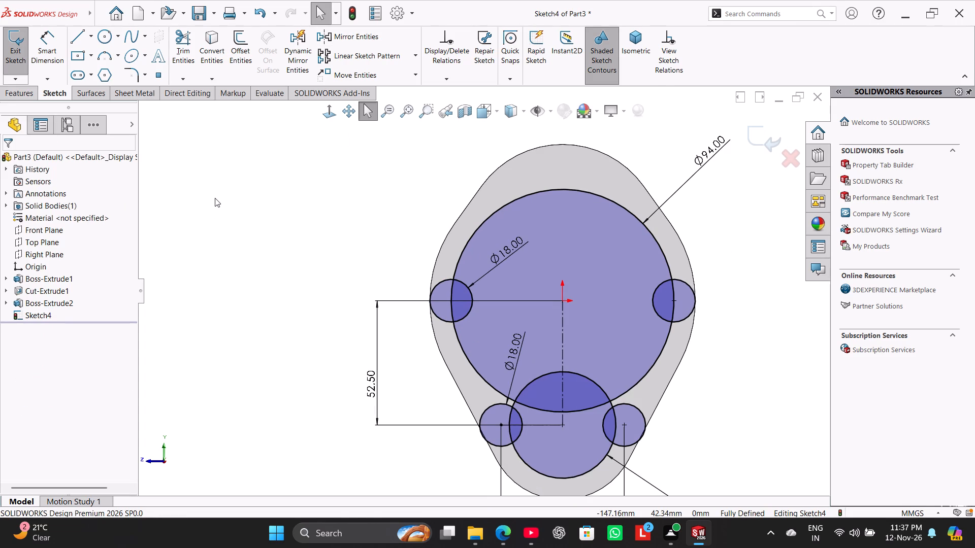
Move the lower-left small circle's diameter dimension outside the plate outline, below and to the left of the circle.
scroll(521, 388, "down", 1)
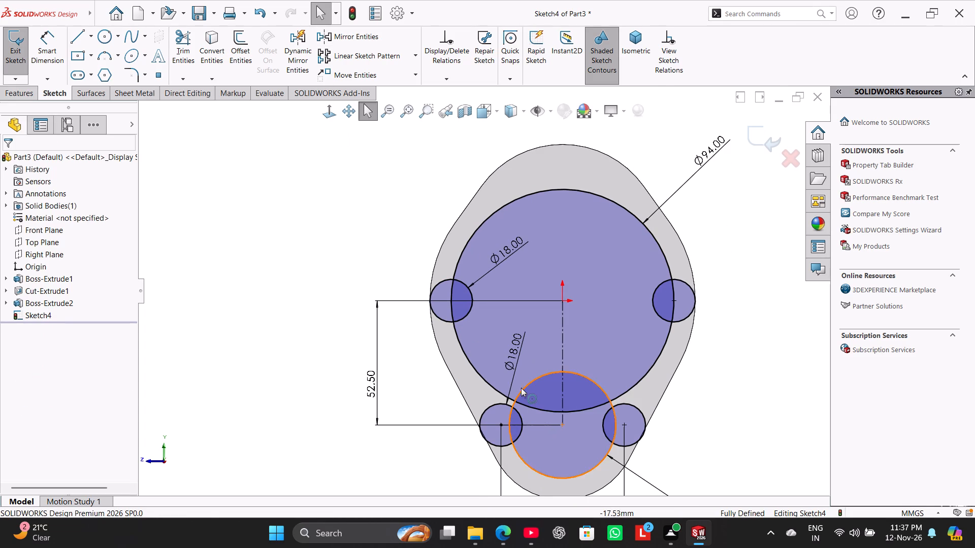
scroll(521, 388, "down", 2)
left_click_drag(500, 308, 397, 470)
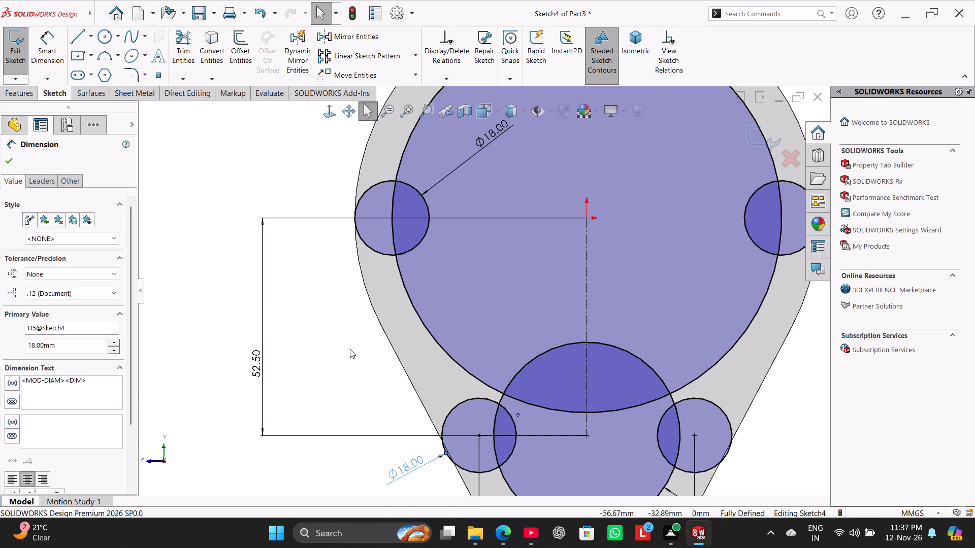
left_click(348, 341)
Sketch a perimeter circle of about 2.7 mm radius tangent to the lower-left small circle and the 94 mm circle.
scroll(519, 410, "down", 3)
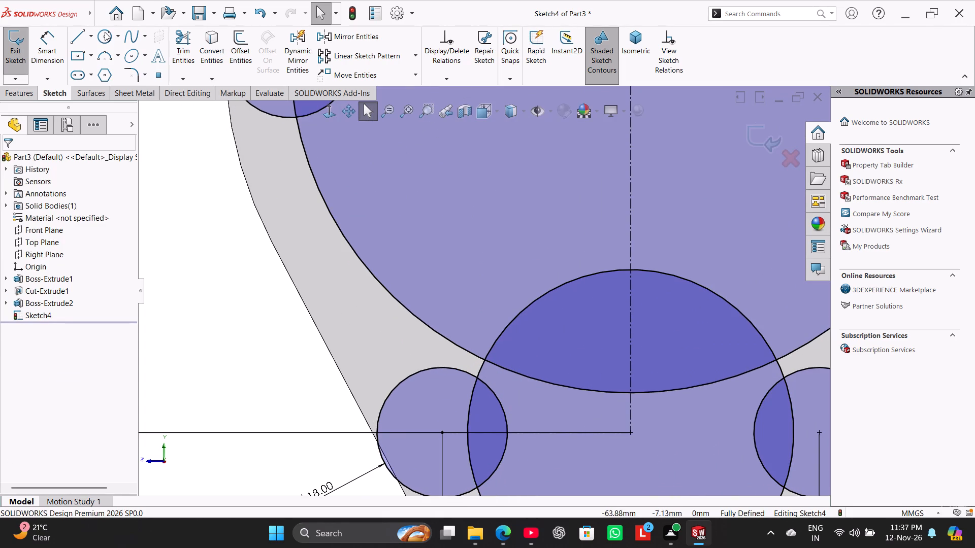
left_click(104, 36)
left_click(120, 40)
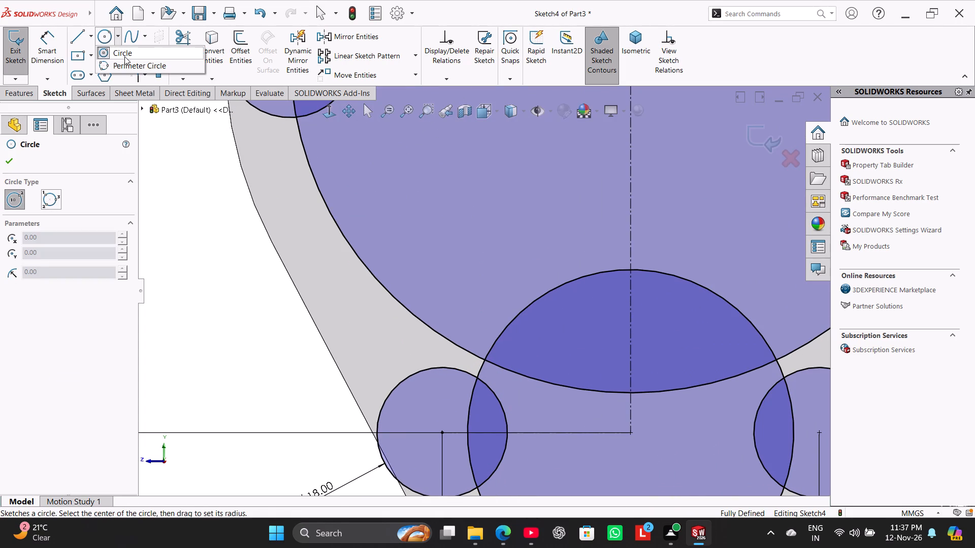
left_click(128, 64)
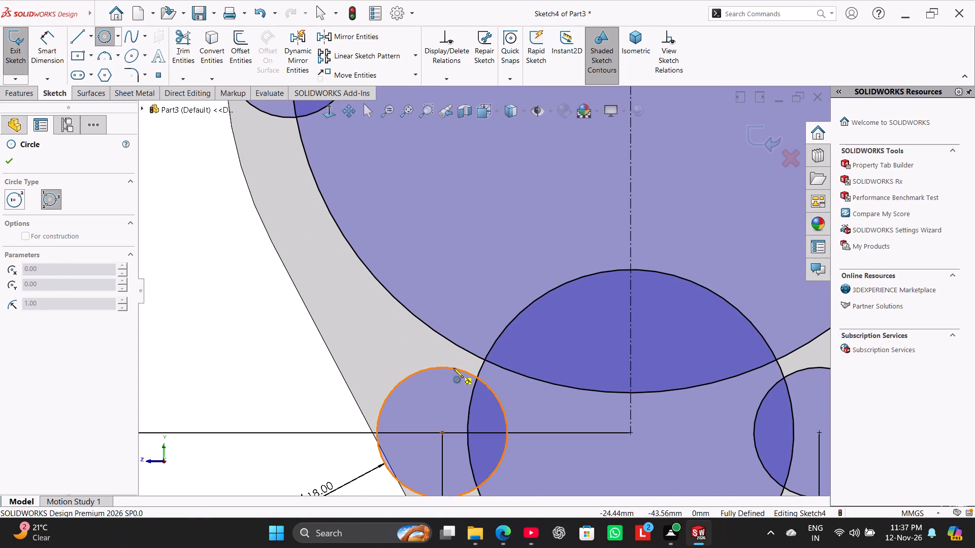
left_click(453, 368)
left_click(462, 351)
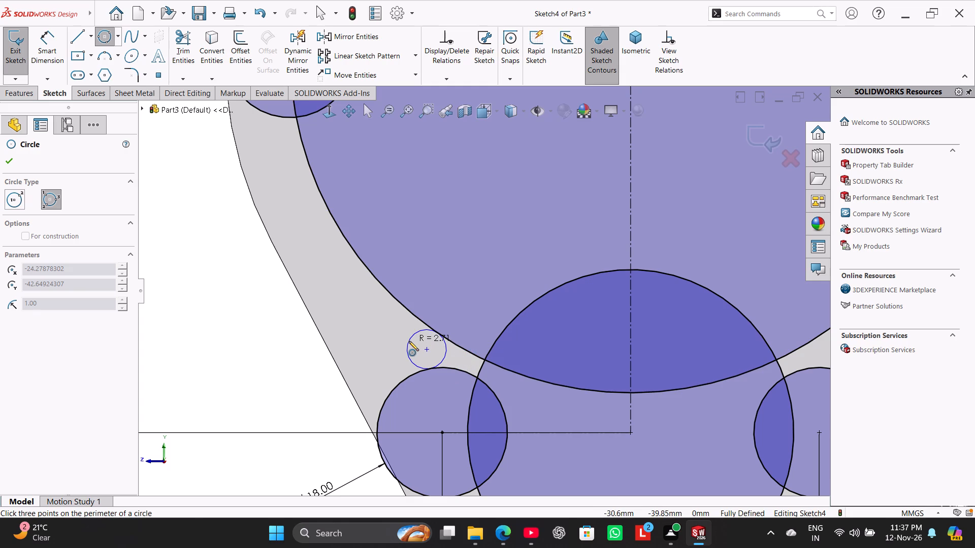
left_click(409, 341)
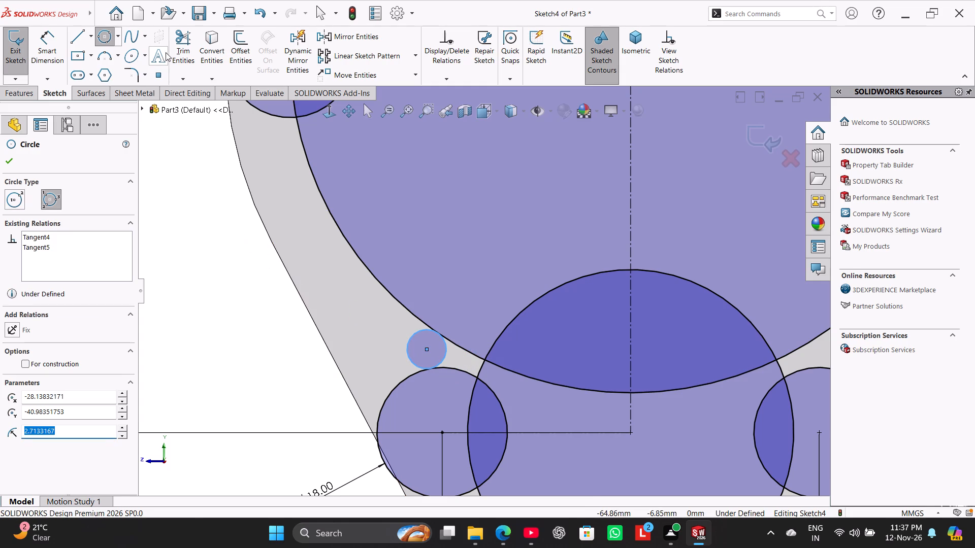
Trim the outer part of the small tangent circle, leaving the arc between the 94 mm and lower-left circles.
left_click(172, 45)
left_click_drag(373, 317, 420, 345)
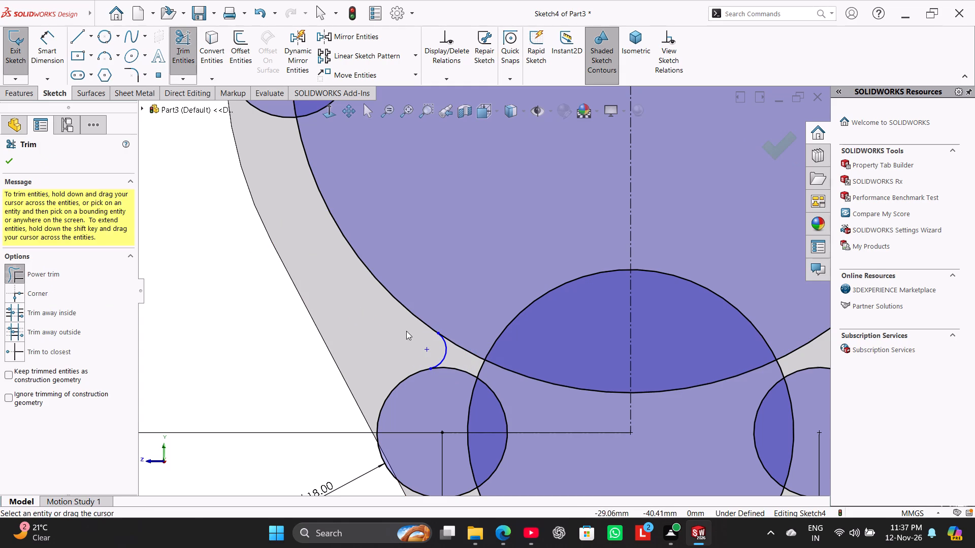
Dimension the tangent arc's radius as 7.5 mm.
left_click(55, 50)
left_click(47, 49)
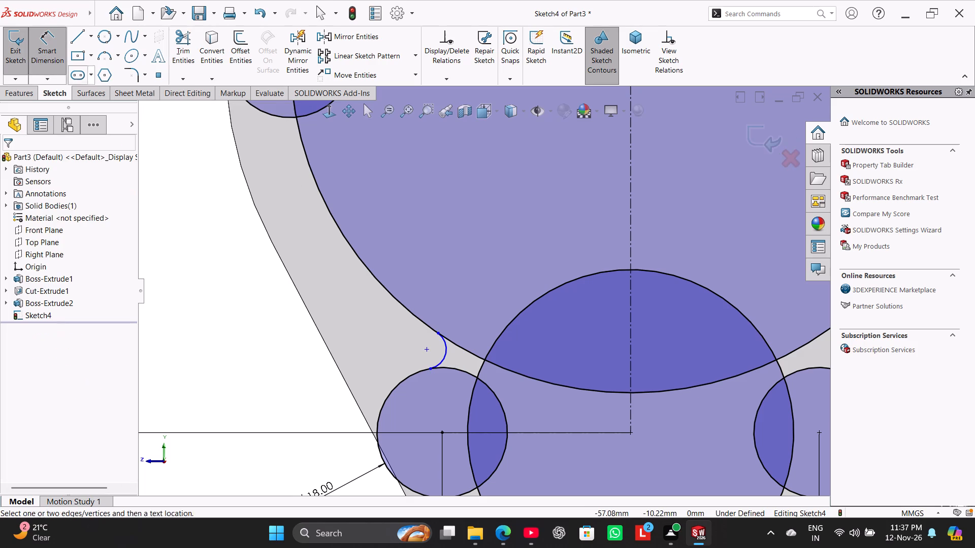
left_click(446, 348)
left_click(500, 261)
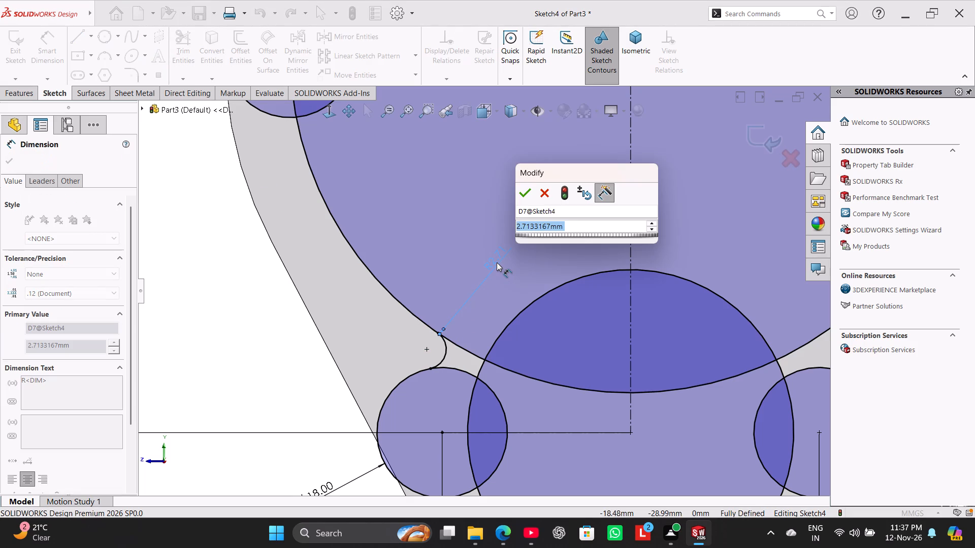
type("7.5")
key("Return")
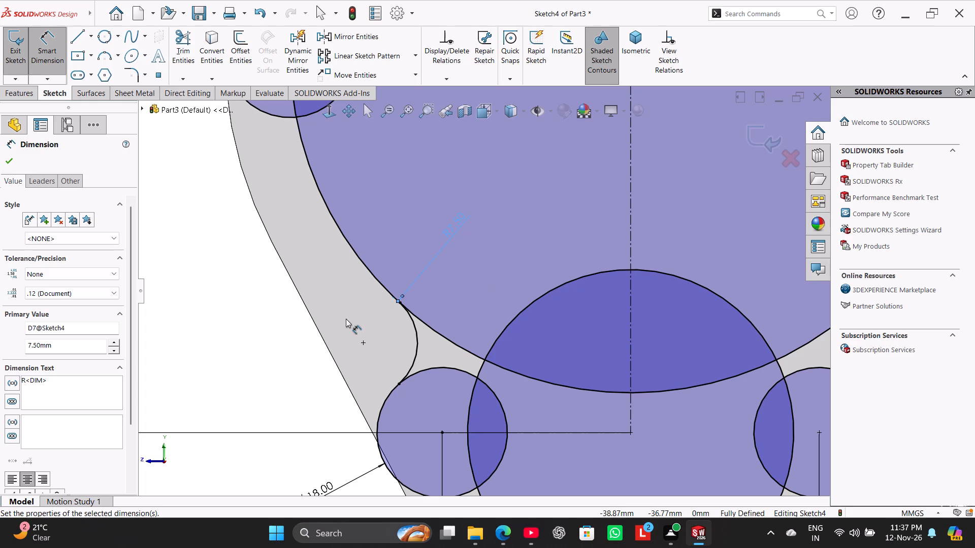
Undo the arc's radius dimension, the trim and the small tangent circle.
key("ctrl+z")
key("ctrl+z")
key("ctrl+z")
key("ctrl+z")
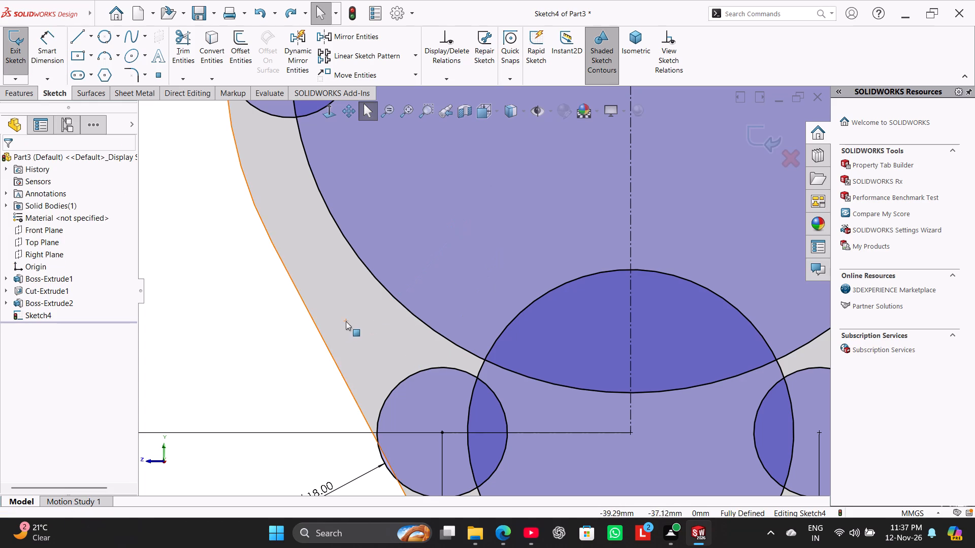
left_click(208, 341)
Draw a line tangent to both the lower-left small circle and the lower-left side of the 94 mm circle.
scroll(245, 354, "up", 2)
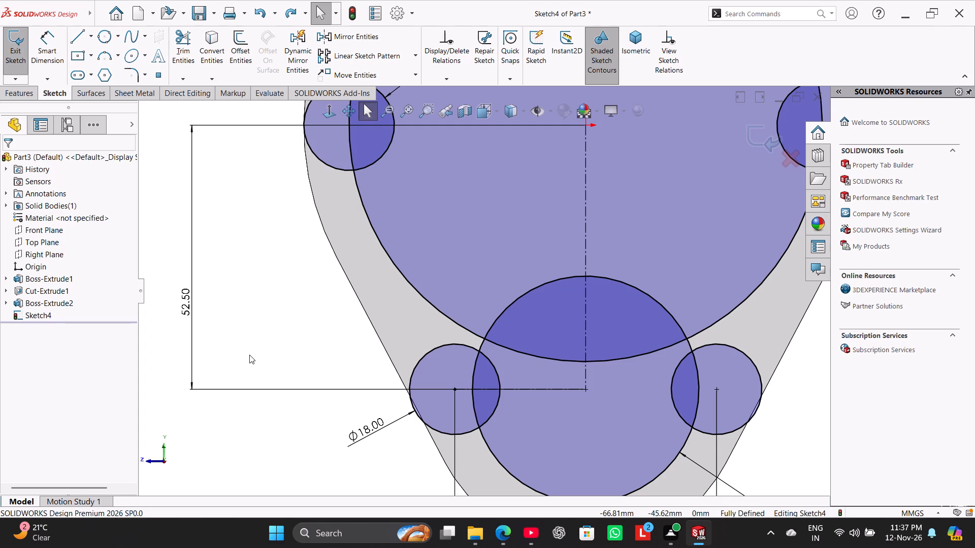
left_click(79, 36)
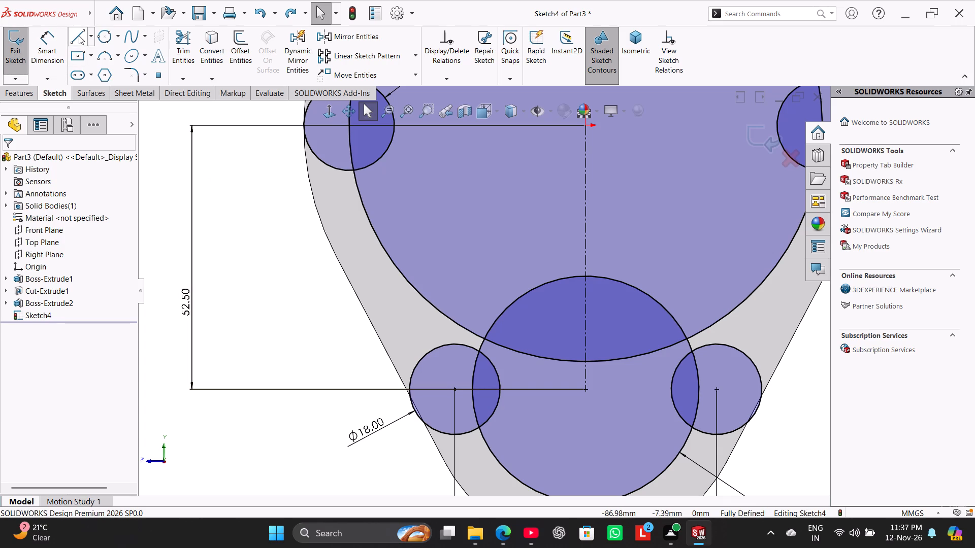
left_click(494, 368)
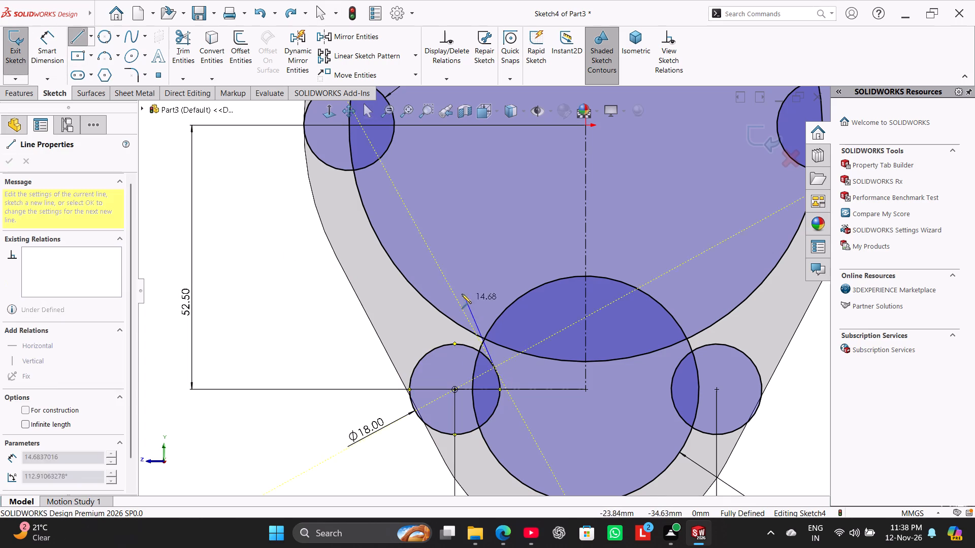
left_click(388, 255)
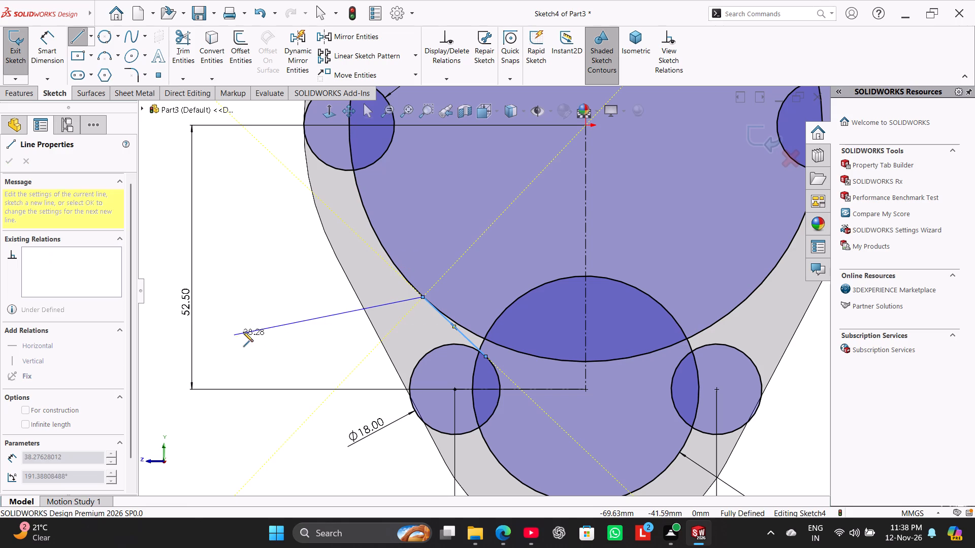
right_click(254, 329)
left_click(290, 335)
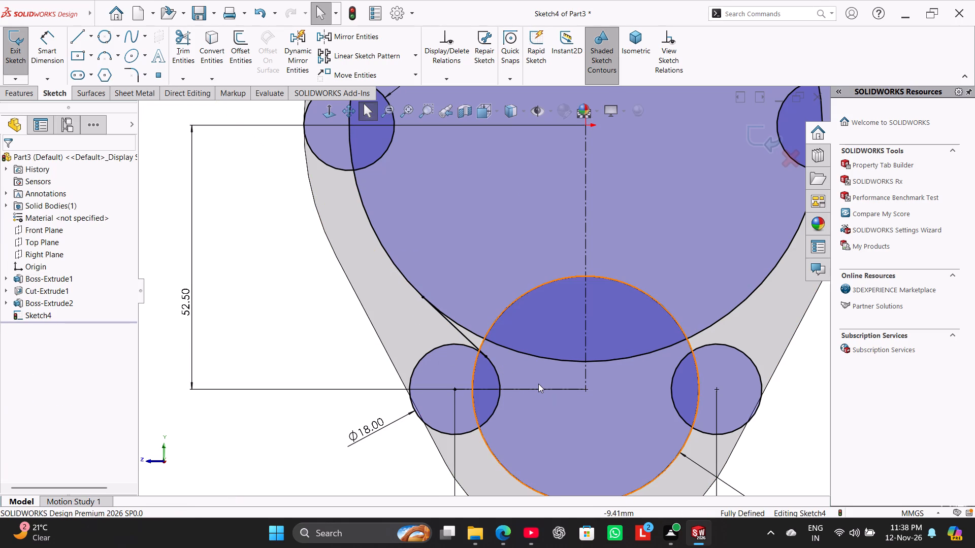
Set the lower-left small circle's diameter to 15 mm.
double_click(378, 423)
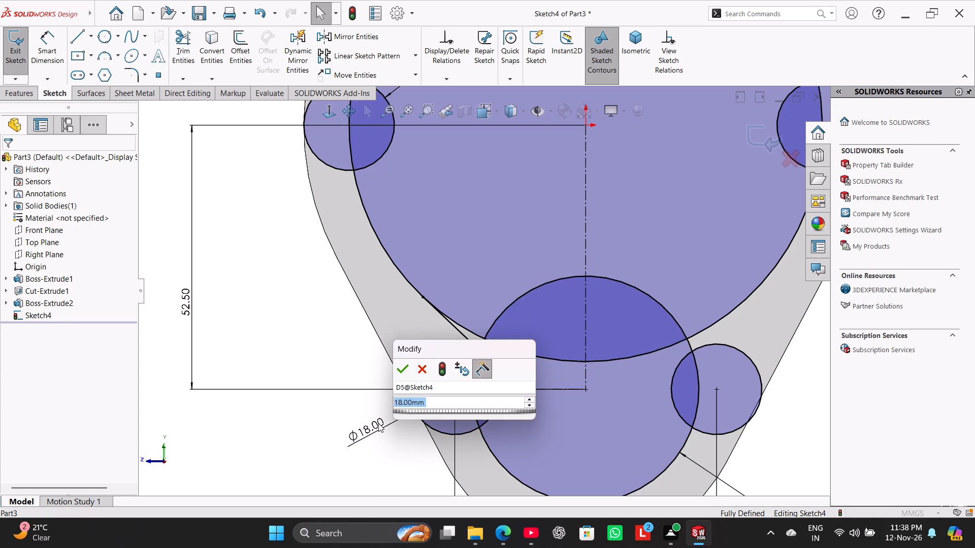
type("7.5*2")
key("Return")
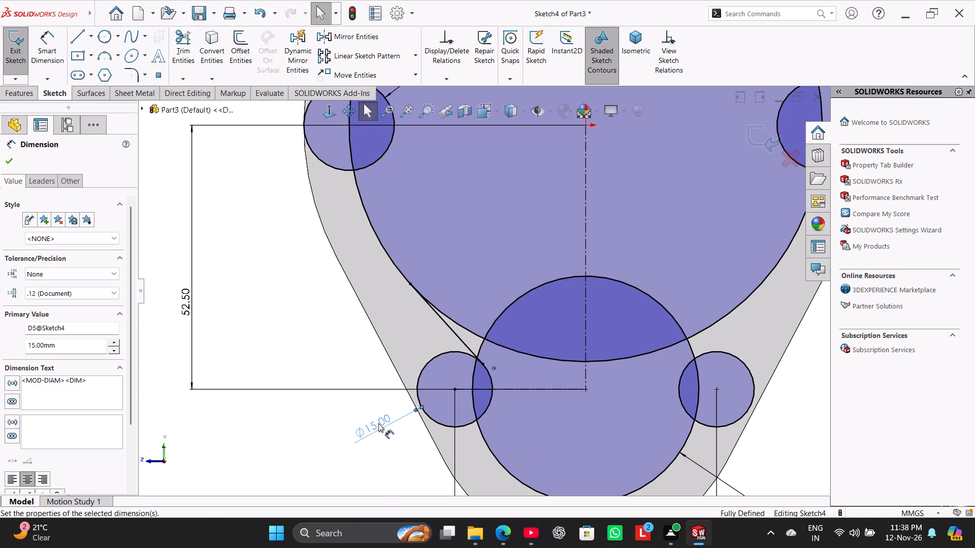
left_click(324, 324)
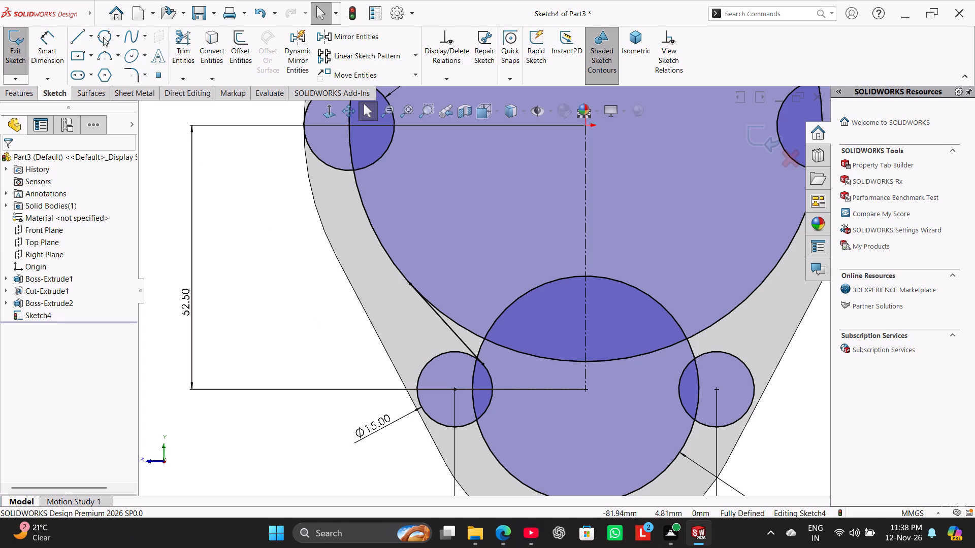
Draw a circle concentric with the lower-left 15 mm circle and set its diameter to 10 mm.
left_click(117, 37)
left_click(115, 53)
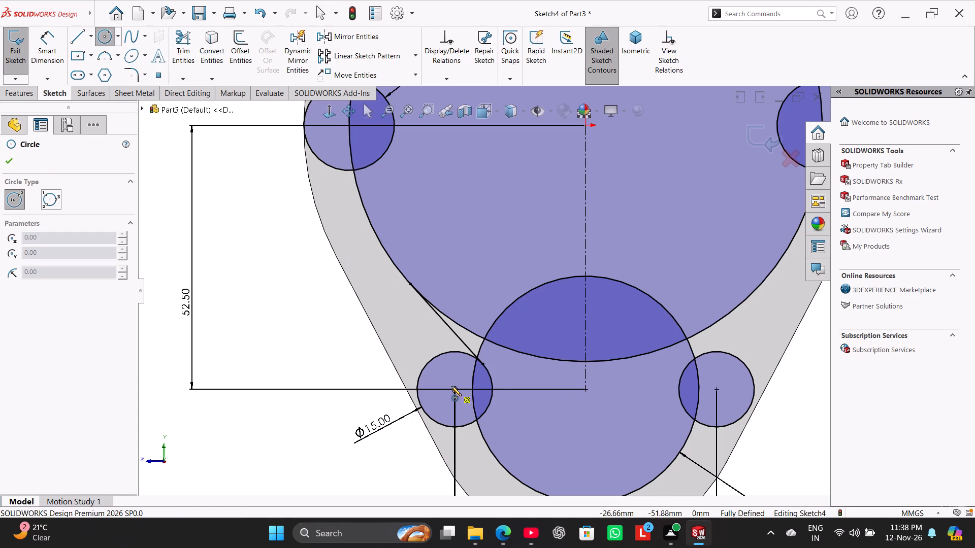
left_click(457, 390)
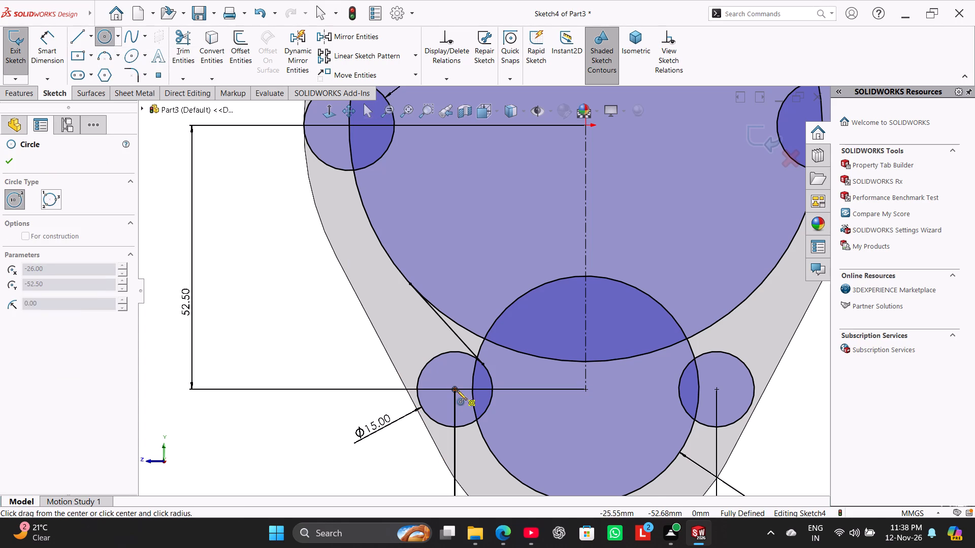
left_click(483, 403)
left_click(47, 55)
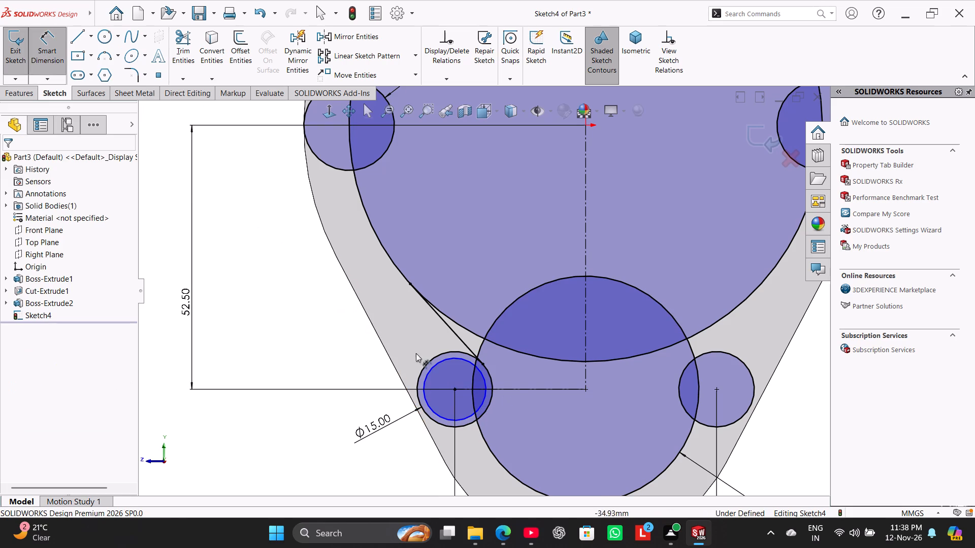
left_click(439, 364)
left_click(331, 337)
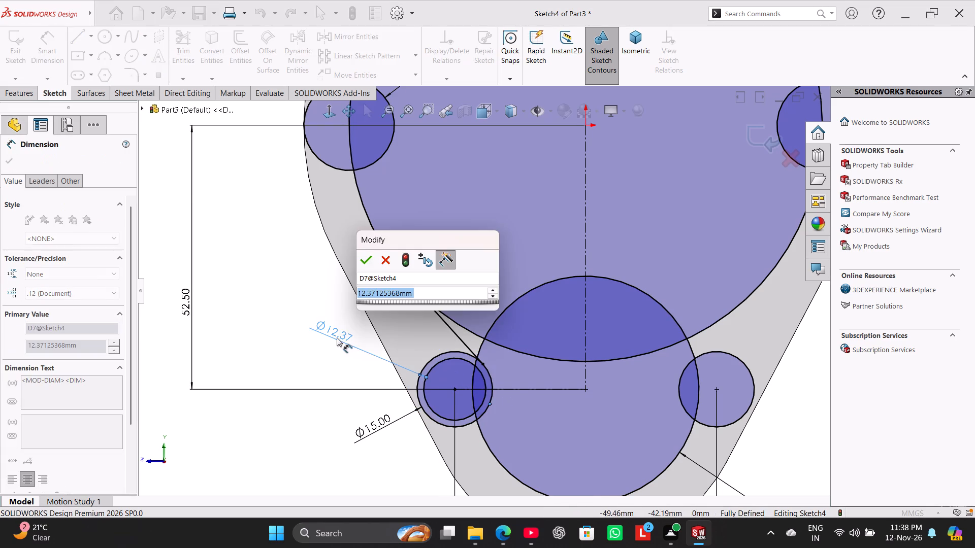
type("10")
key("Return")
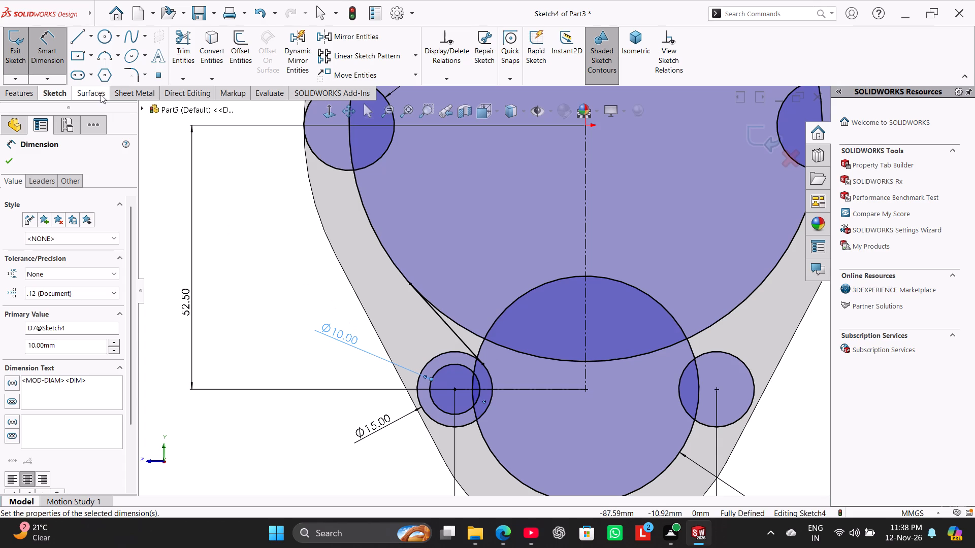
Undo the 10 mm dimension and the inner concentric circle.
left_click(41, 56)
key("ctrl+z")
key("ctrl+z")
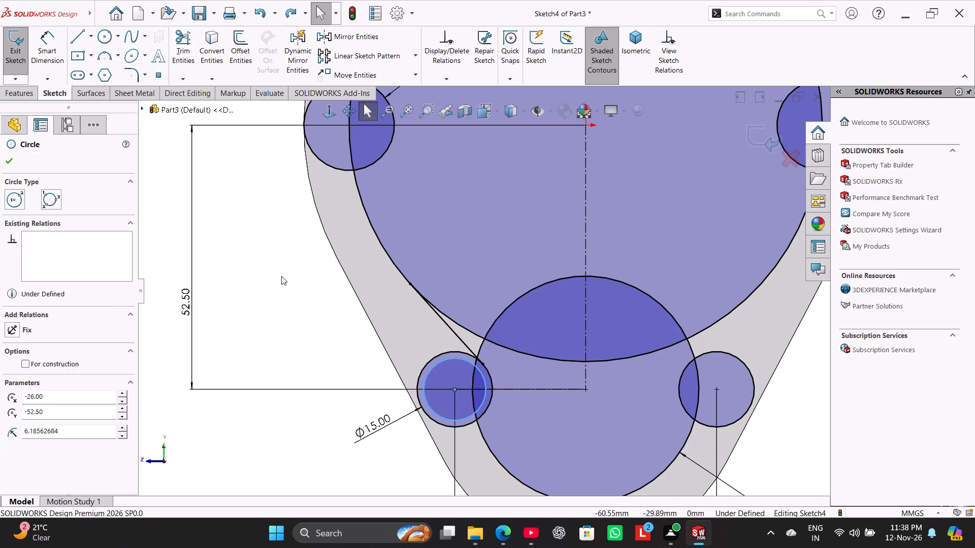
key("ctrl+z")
Mirror the lower-left tangent line about the vertical centerline.
scroll(304, 442, "up", 3)
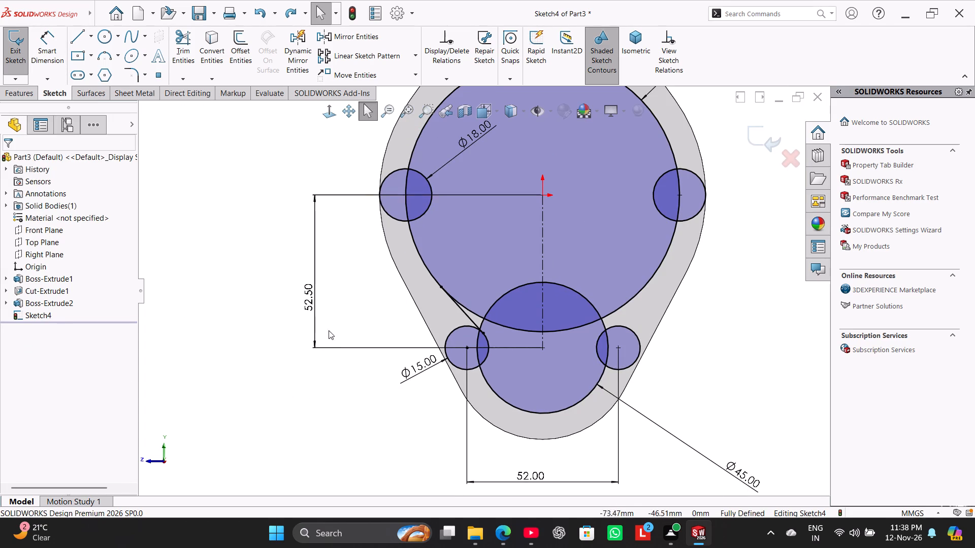
left_click(237, 138)
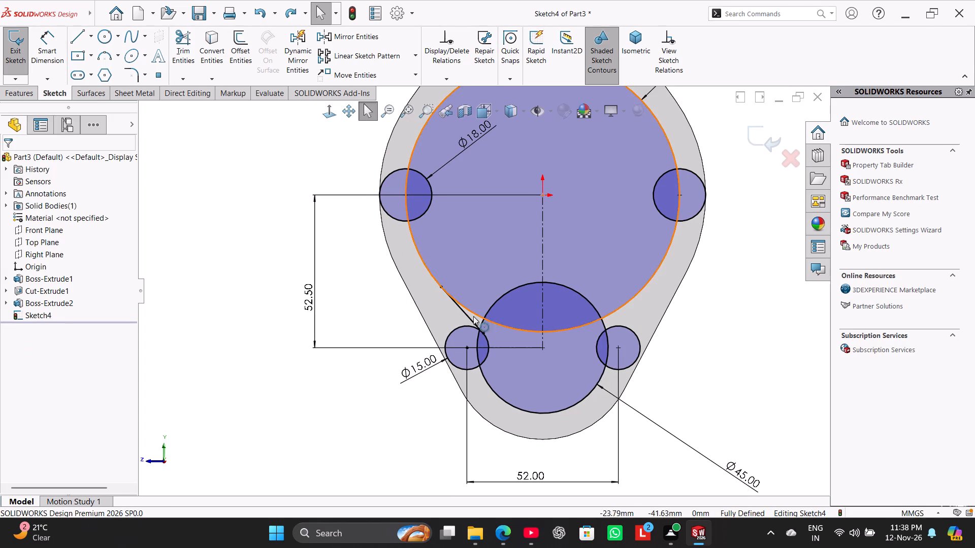
left_click(470, 317, "ctrl")
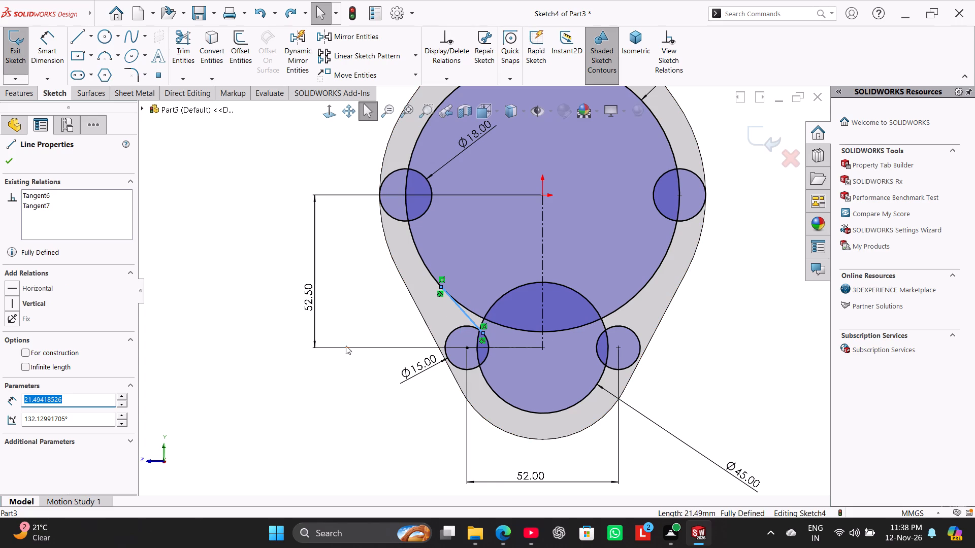
left_click(540, 258, "ctrl")
left_click(396, 42, "ctrl")
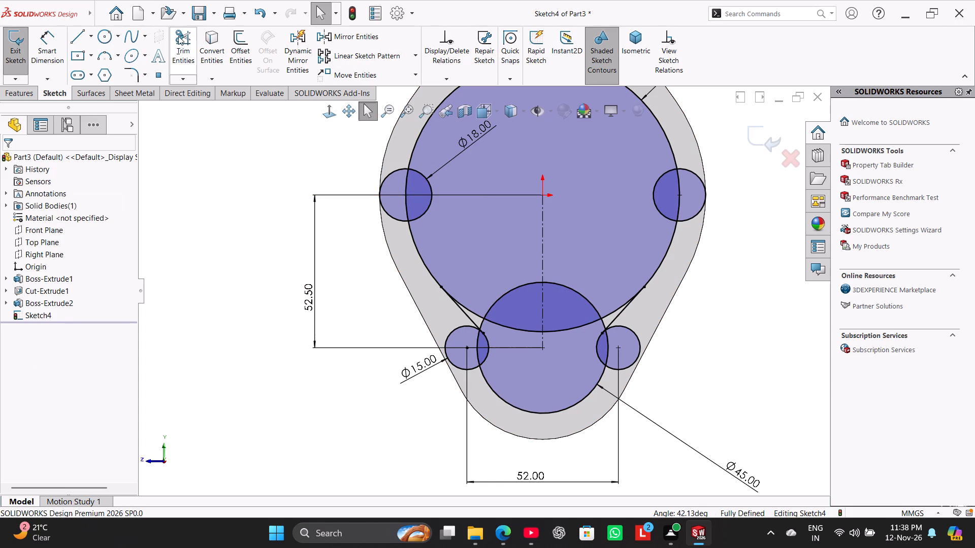
Trim away the overlapping portions of the 94 mm and 45 mm circles between the two tangent lines.
left_click(188, 36)
scroll(530, 309, "down", 2)
left_click_drag(582, 319, 583, 348)
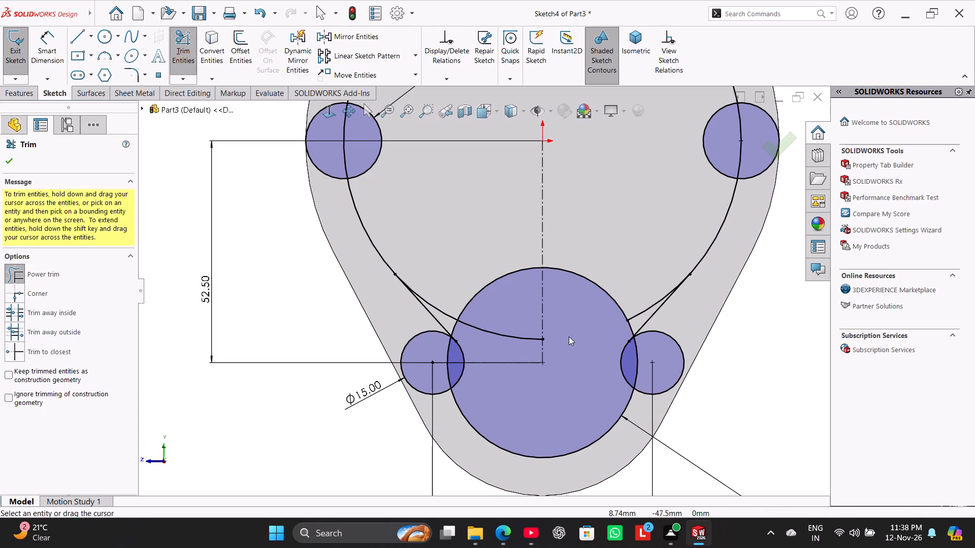
left_click_drag(511, 301, 501, 338)
left_click_drag(484, 258, 495, 301)
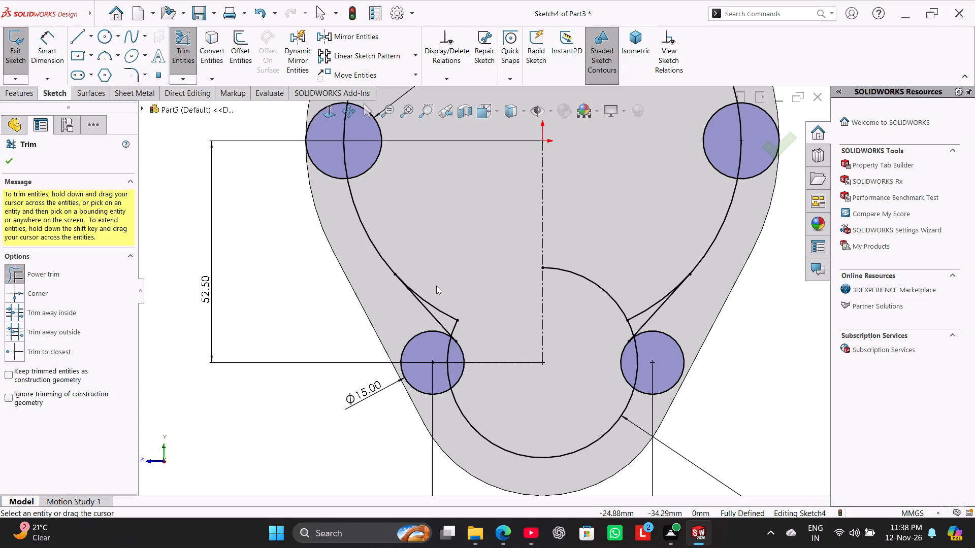
left_click_drag(436, 286, 456, 327)
left_click_drag(623, 257, 583, 311)
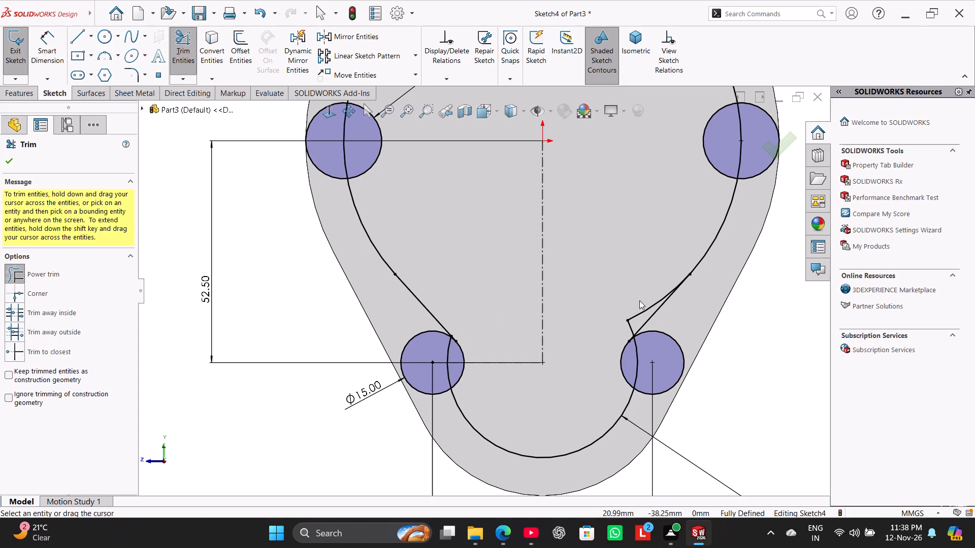
left_click_drag(653, 297, 624, 328)
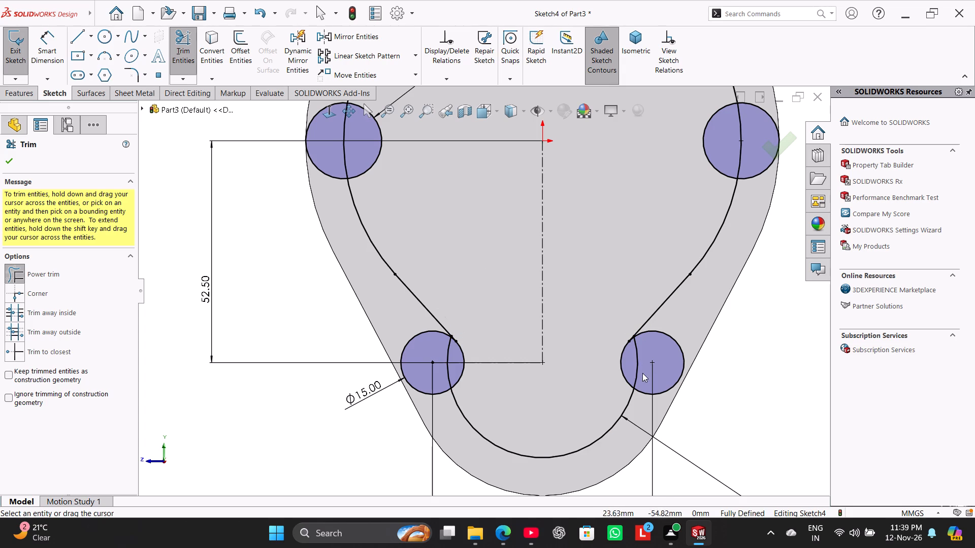
Trim the two lower small circles to their inward-facing arcs and remove the 45 mm circle's segments inside them.
left_click_drag(645, 379, 633, 362)
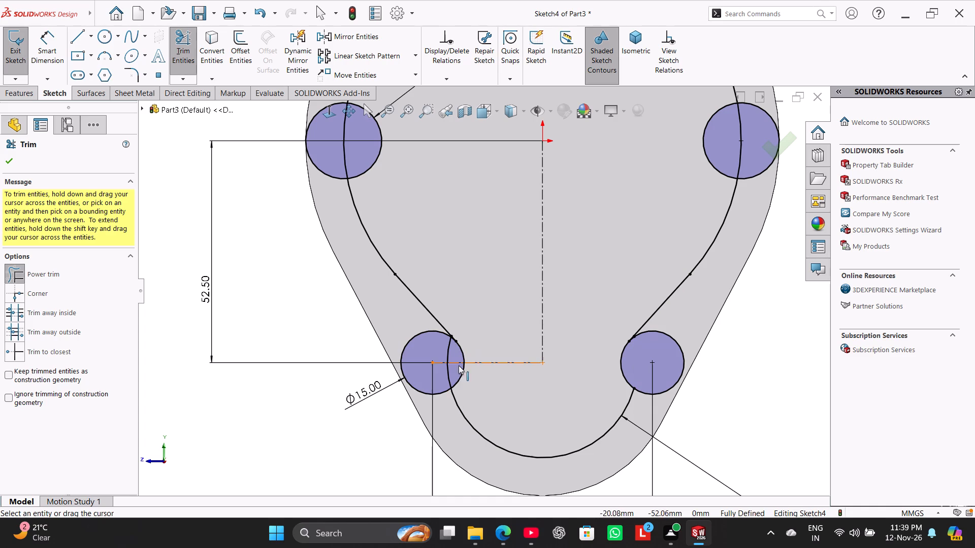
left_click_drag(458, 372, 444, 367)
left_click_drag(452, 354, 441, 346)
left_click_drag(443, 348, 414, 315)
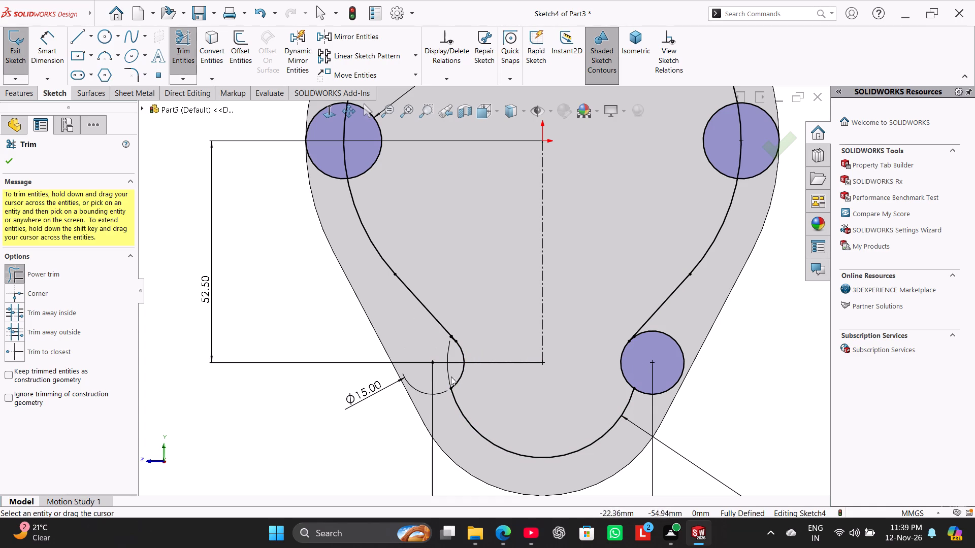
left_click_drag(683, 323, 661, 349)
Trim the leftover stubs where the two tangent lines meet the lower small arcs.
scroll(633, 328, "down", 2)
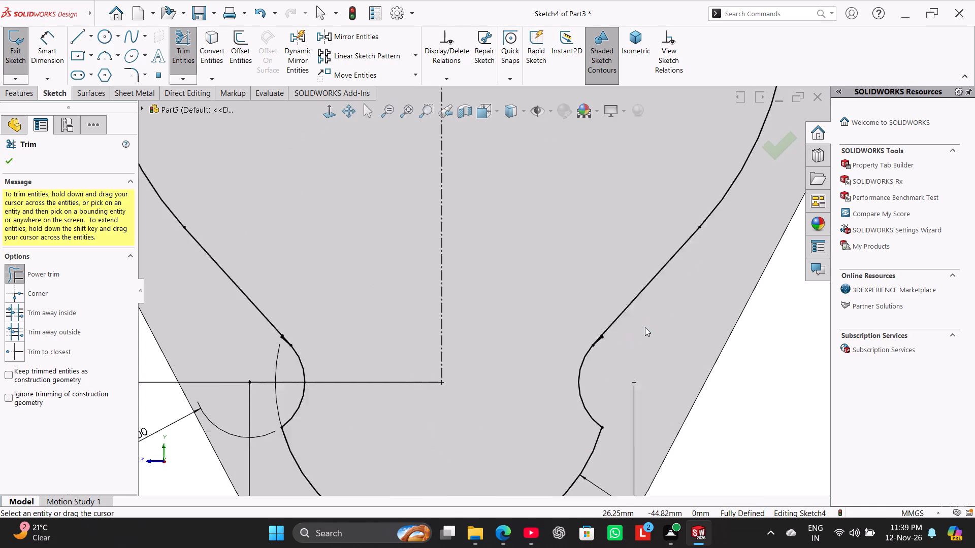
scroll(645, 327, "down", 17)
left_click_drag(459, 412, 471, 367)
scroll(475, 391, "up", 15)
scroll(347, 350, "up", 2)
scroll(272, 317, "up", 3)
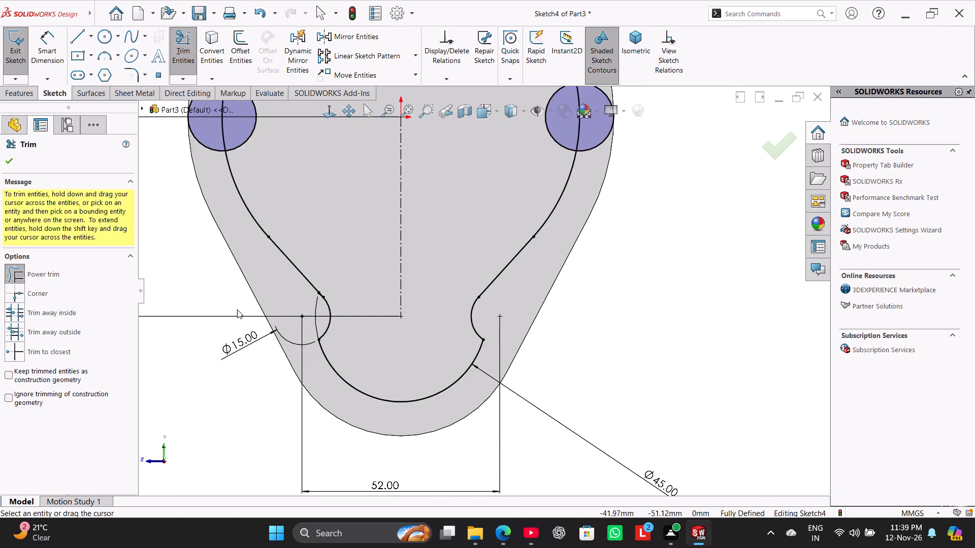
scroll(283, 269, "down", 13)
left_click_drag(672, 460, 668, 428)
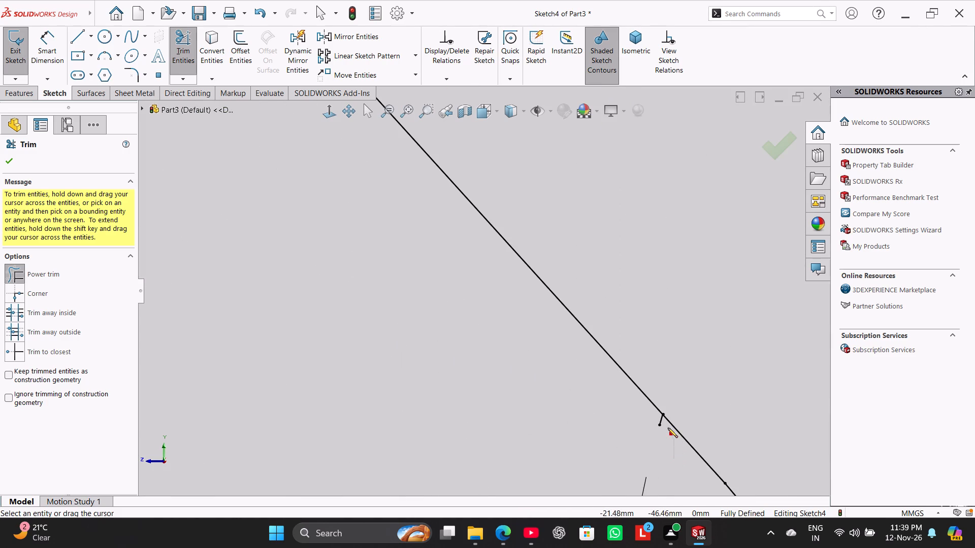
left_click_drag(668, 428, 651, 415)
scroll(687, 440, "up", 14)
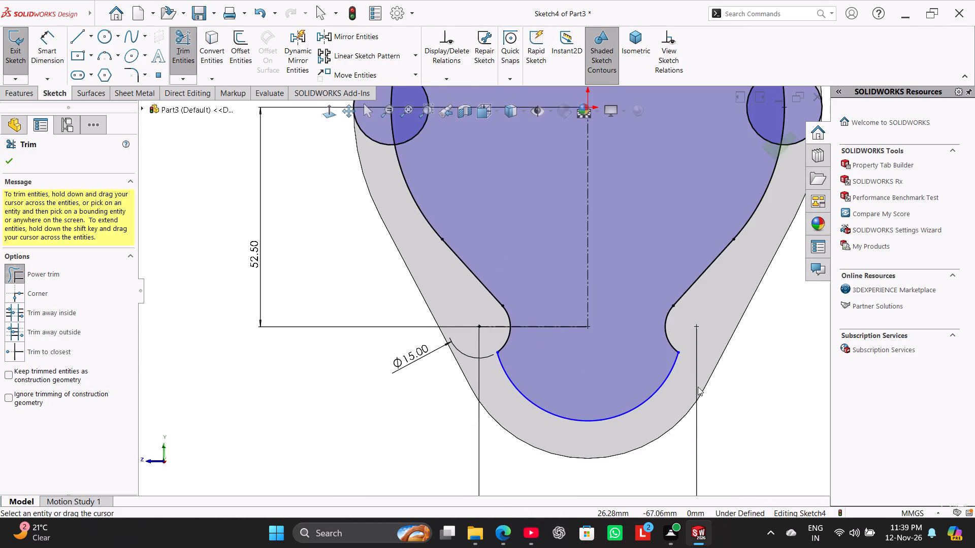
Trim the two 18 mm side circles to inward-facing arcs and remove the 94 mm circle's segments between their ends.
scroll(697, 374, "up", 2)
scroll(678, 297, "up", 3)
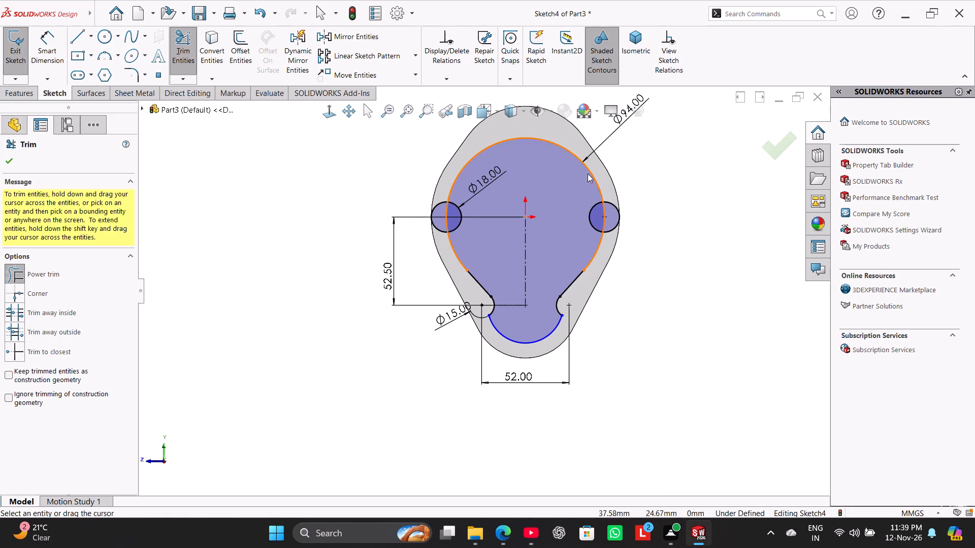
scroll(588, 174, "down", 5)
left_click_drag(601, 260, 609, 299)
scroll(502, 318, "up", 1)
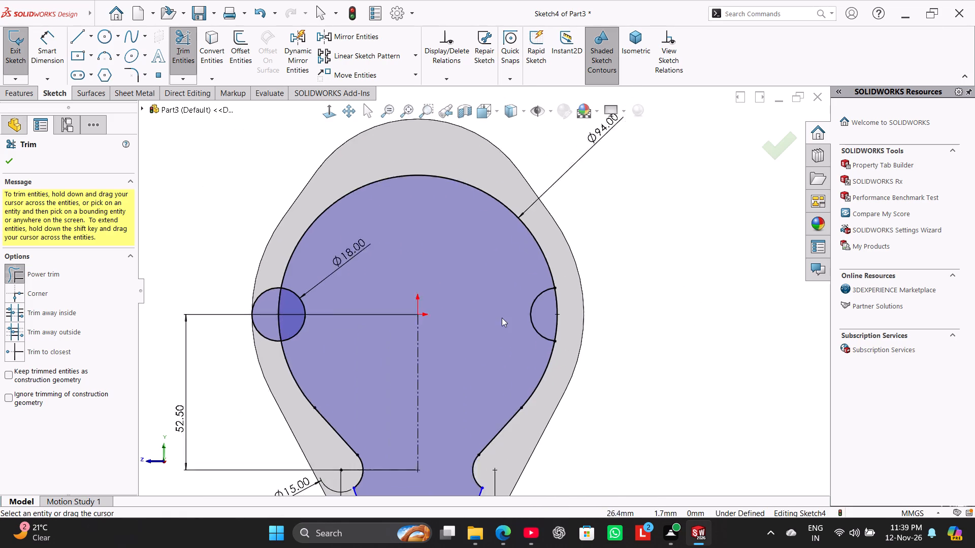
scroll(502, 318, "up", 5)
scroll(435, 396, "down", 3)
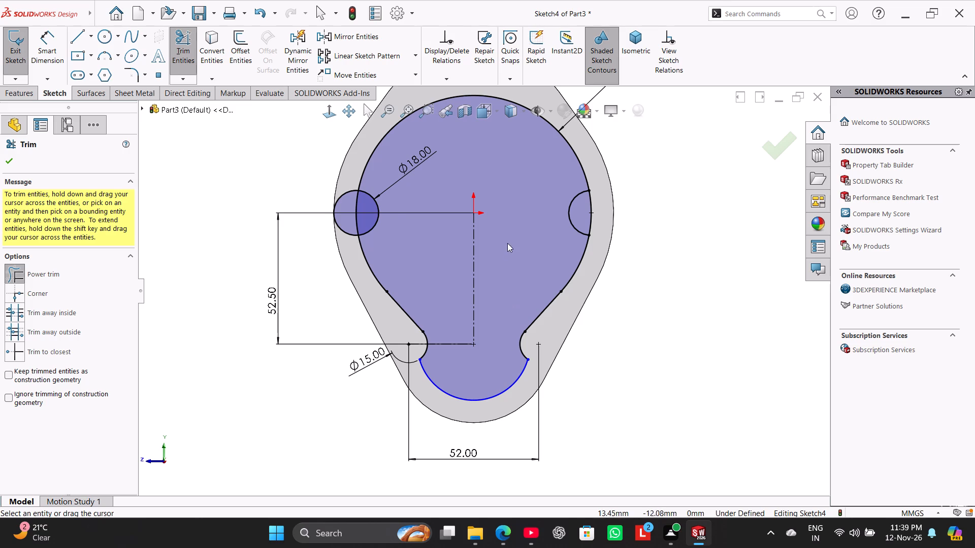
left_click_drag(349, 170, 348, 200)
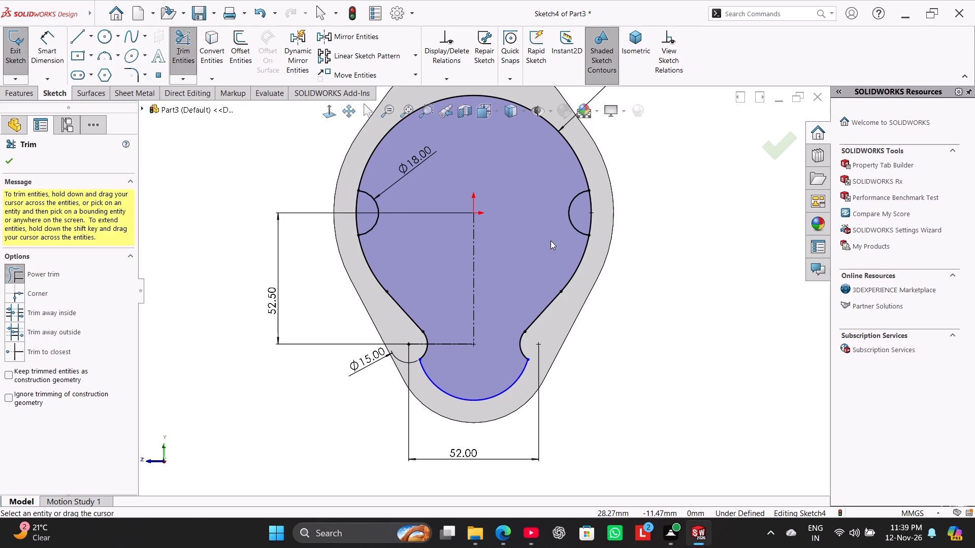
left_click_drag(603, 206, 587, 203)
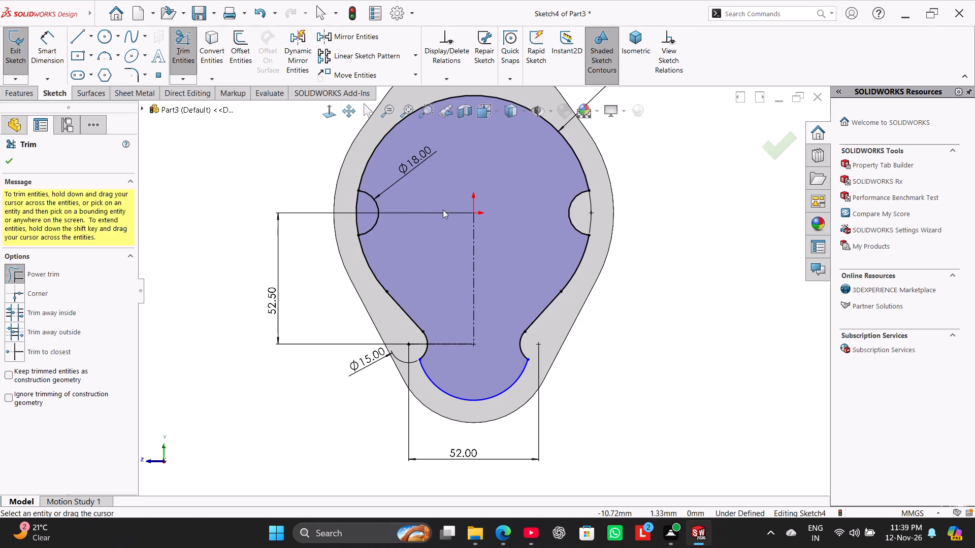
left_click_drag(362, 198, 345, 196)
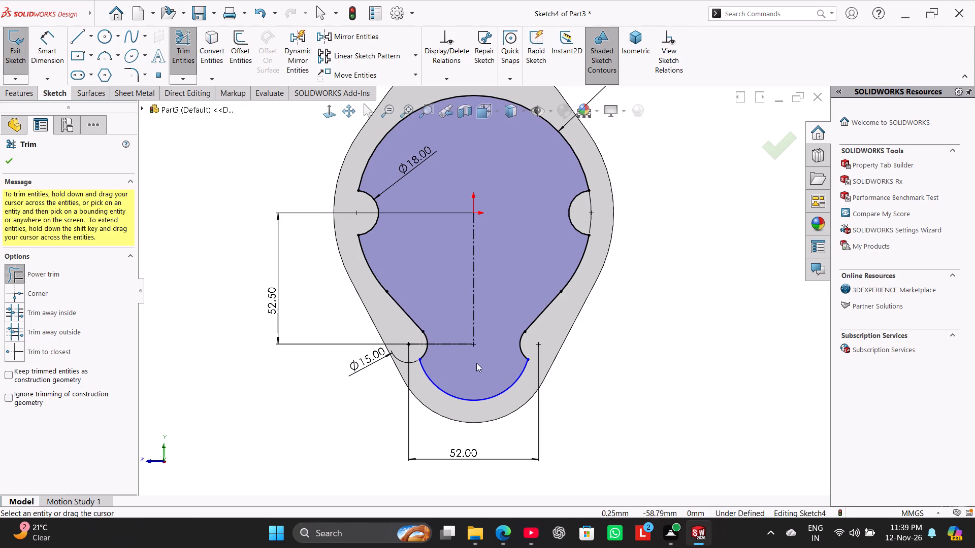
Delete the 15 mm diameter dimension from the lower-left small arc.
right_click(307, 388)
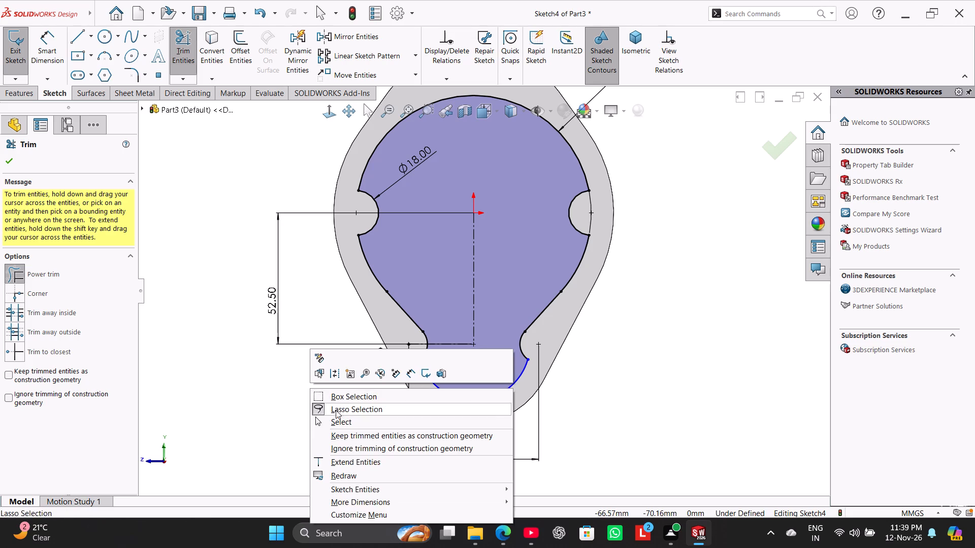
left_click(342, 421)
left_click_drag(367, 361, 453, 294)
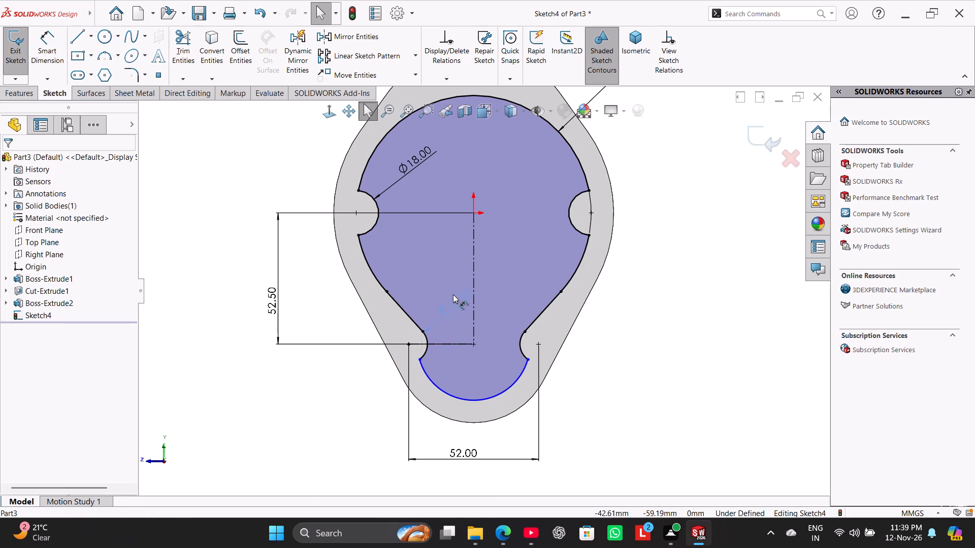
left_click_drag(453, 294, 449, 281)
right_click(446, 283)
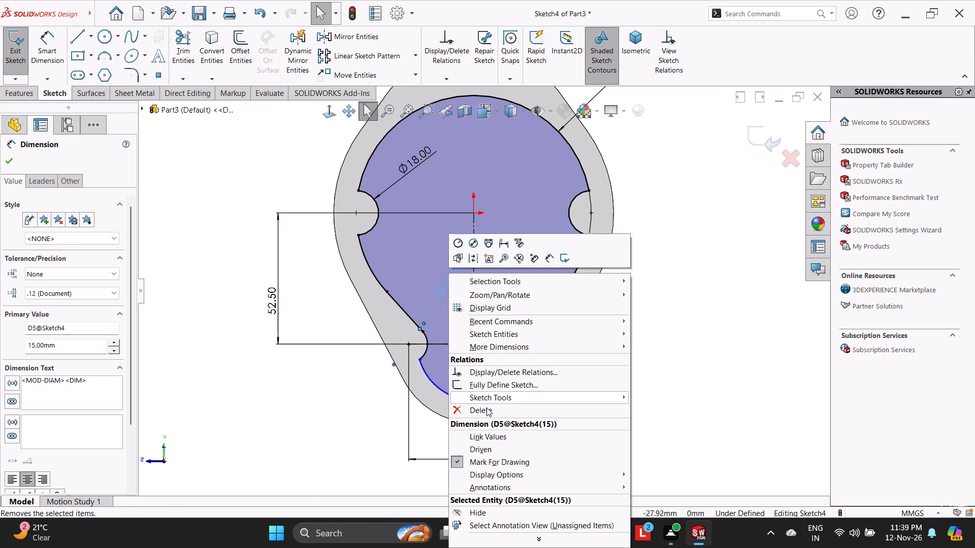
left_click(486, 407)
Dimension the lower-left small arc with a 7.5 mm radius.
left_click_drag(48, 42, 53, 51)
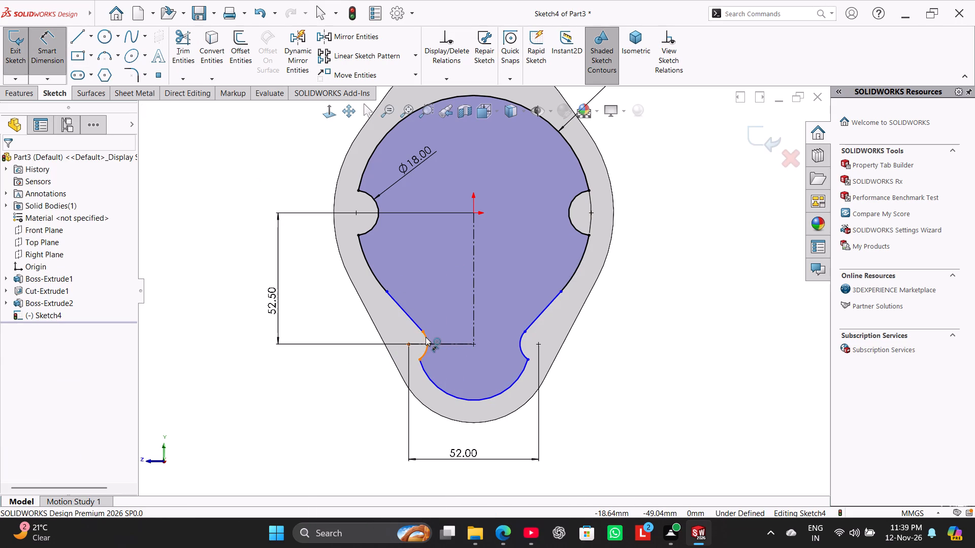
left_click(428, 335)
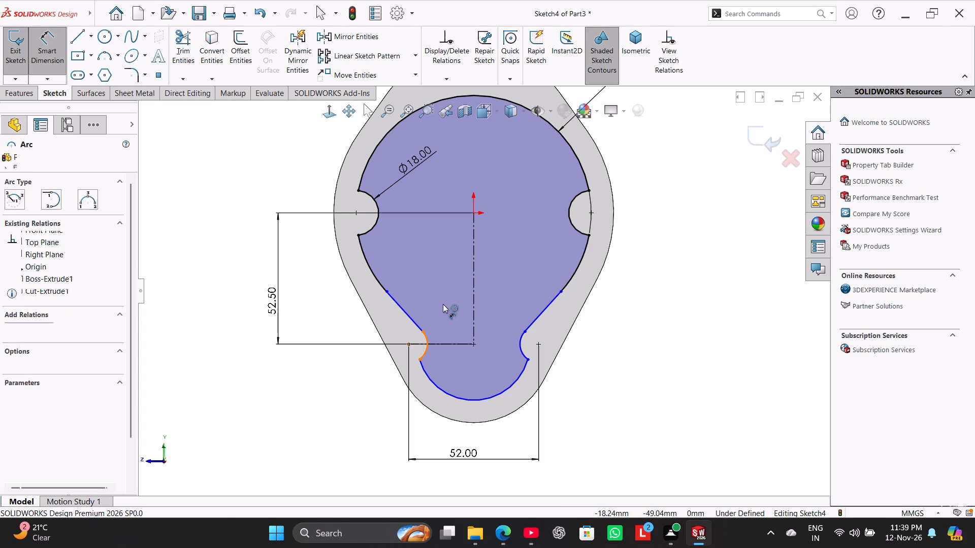
left_click(445, 290)
left_click(474, 220)
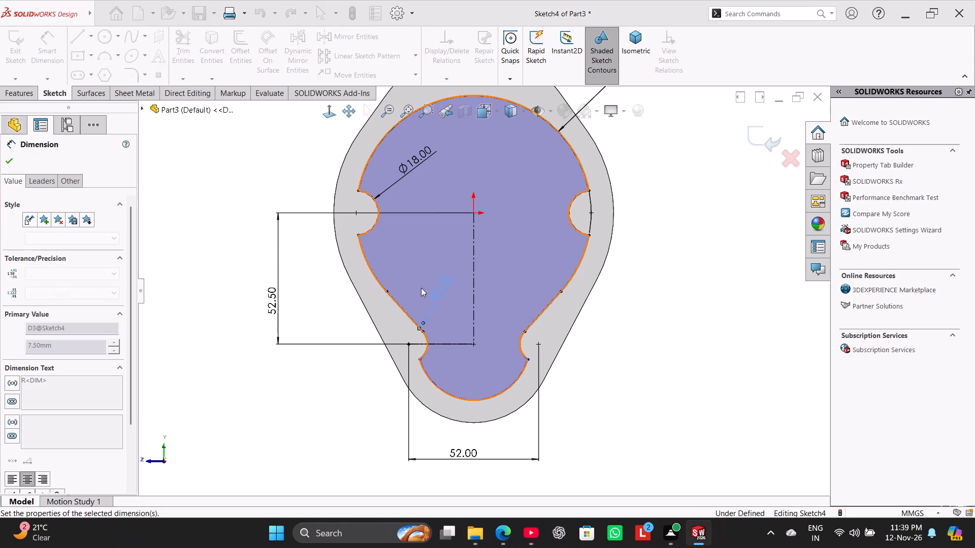
left_click(320, 392)
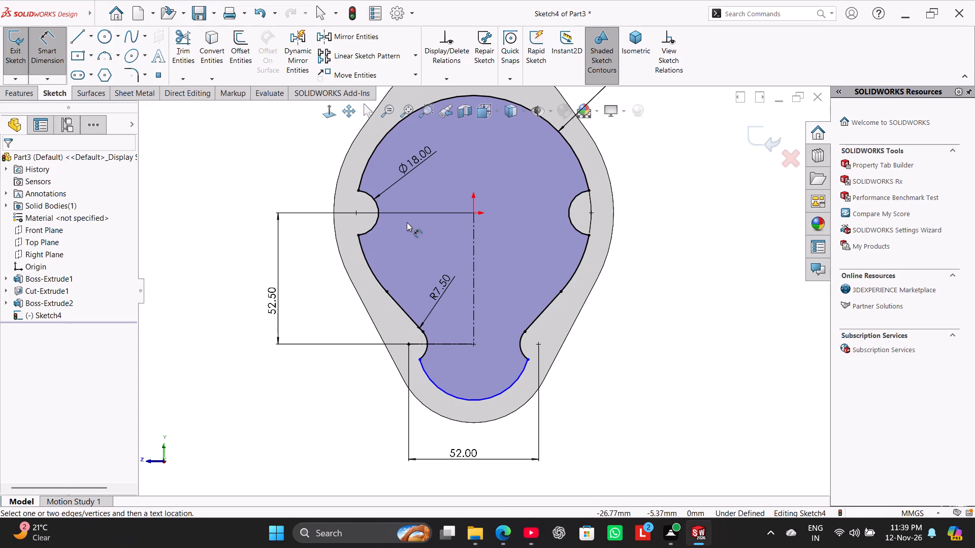
Delete the 18 mm diameter dimension from the left side arc.
right_click(409, 159)
left_click(443, 197)
right_click(418, 166)
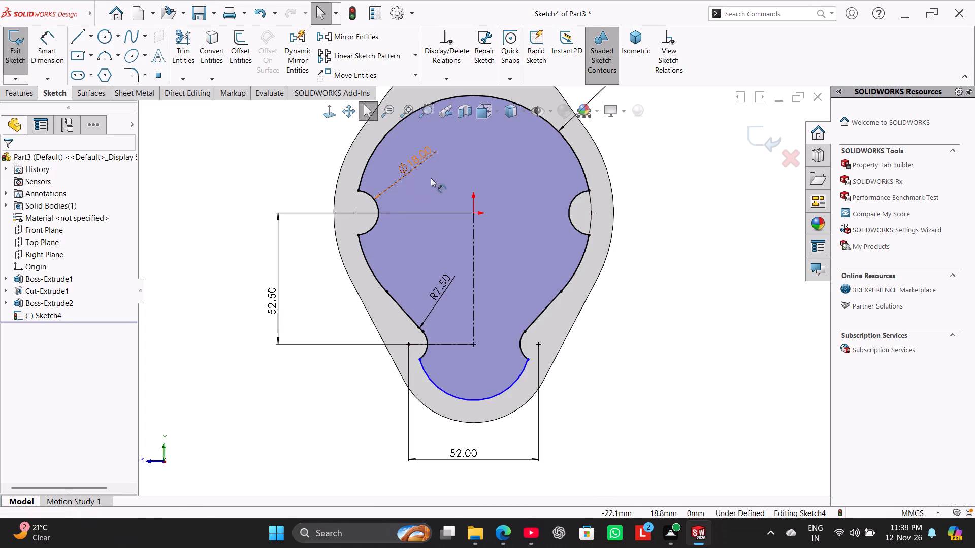
left_click(478, 304)
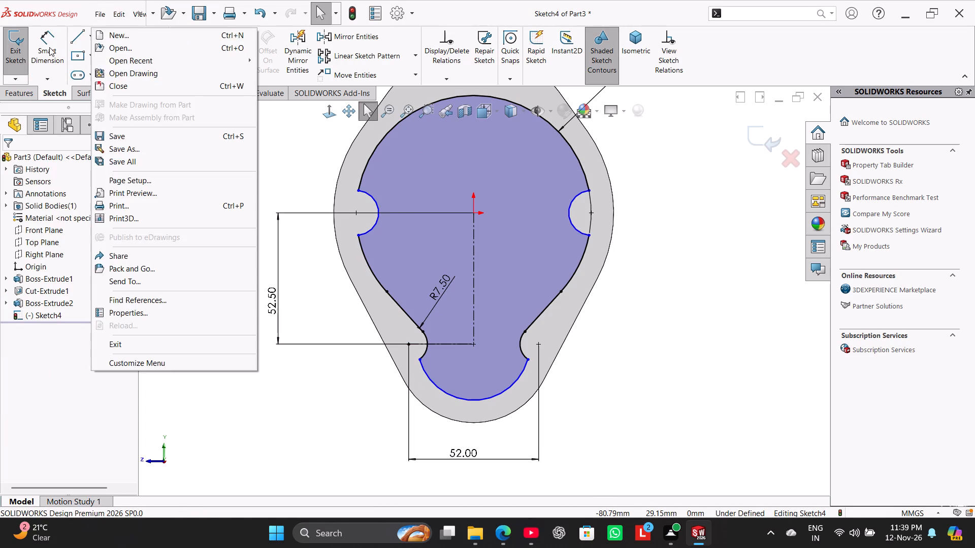
Dimension the left side arc with a 9 mm radius.
left_click_drag(49, 47, 52, 52)
left_click(376, 199)
left_click(399, 175)
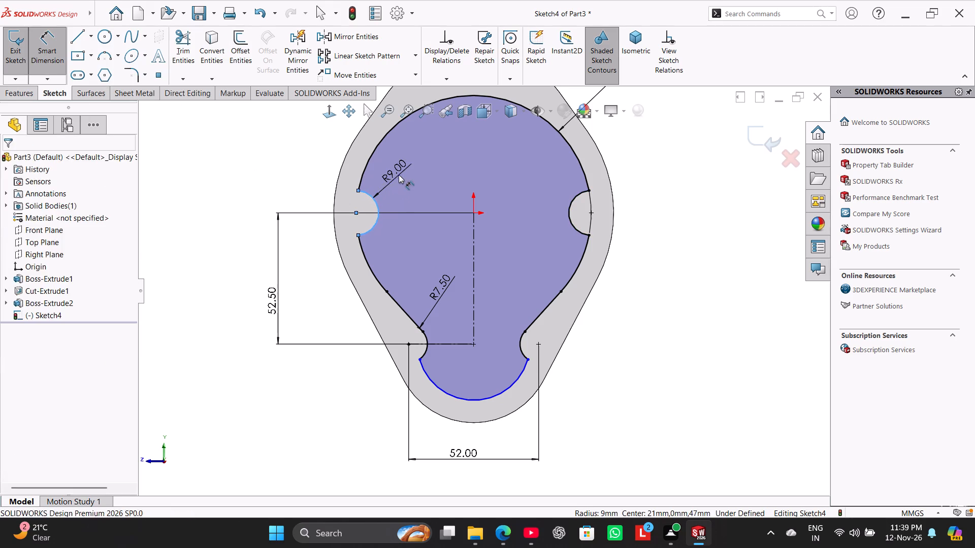
left_click(422, 209)
left_click(710, 291)
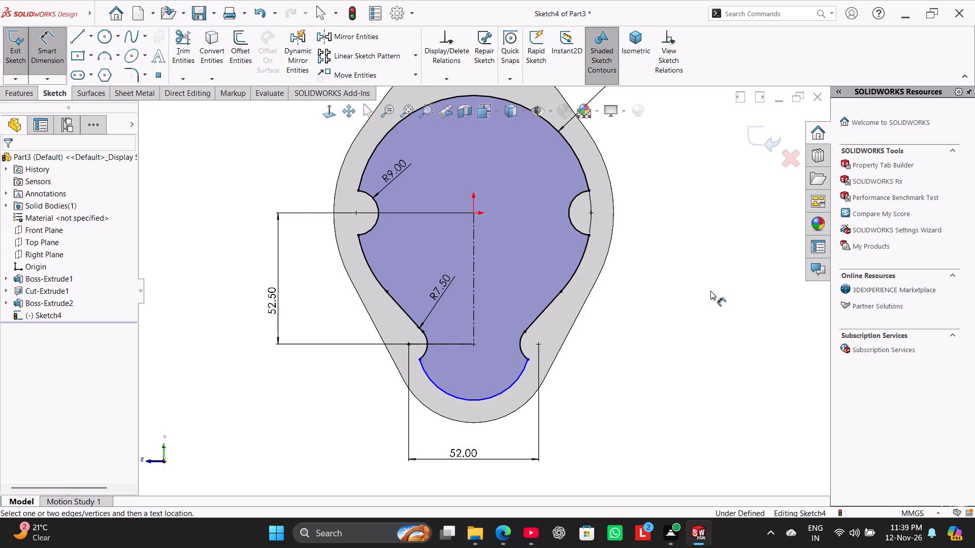
Dimension the large bottom arc of the inner profile with a 22.5 mm radius.
left_click(511, 383)
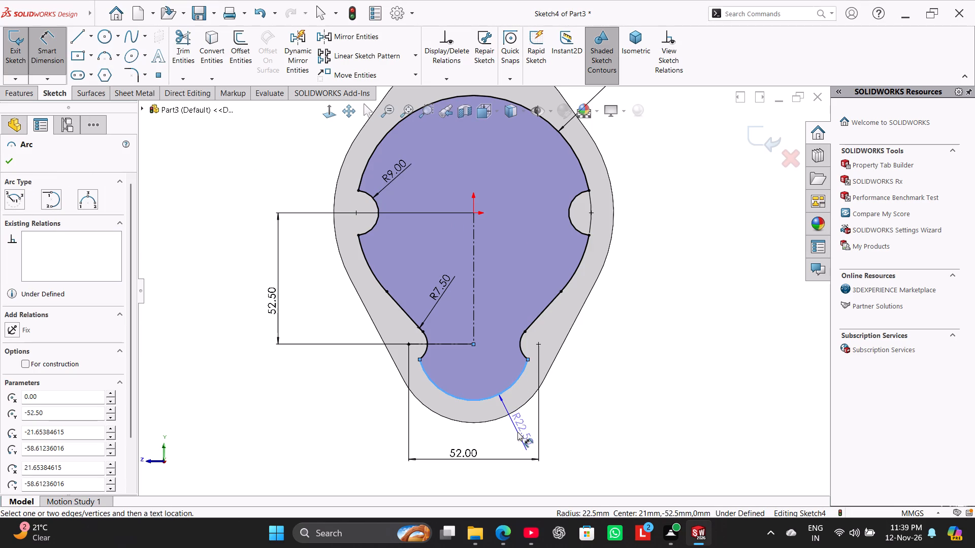
left_click(517, 432)
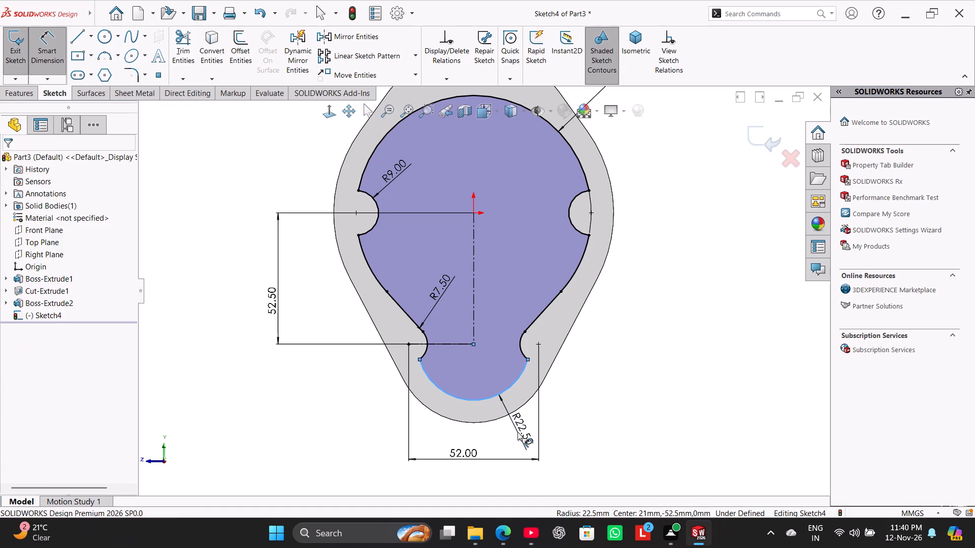
left_click(543, 349)
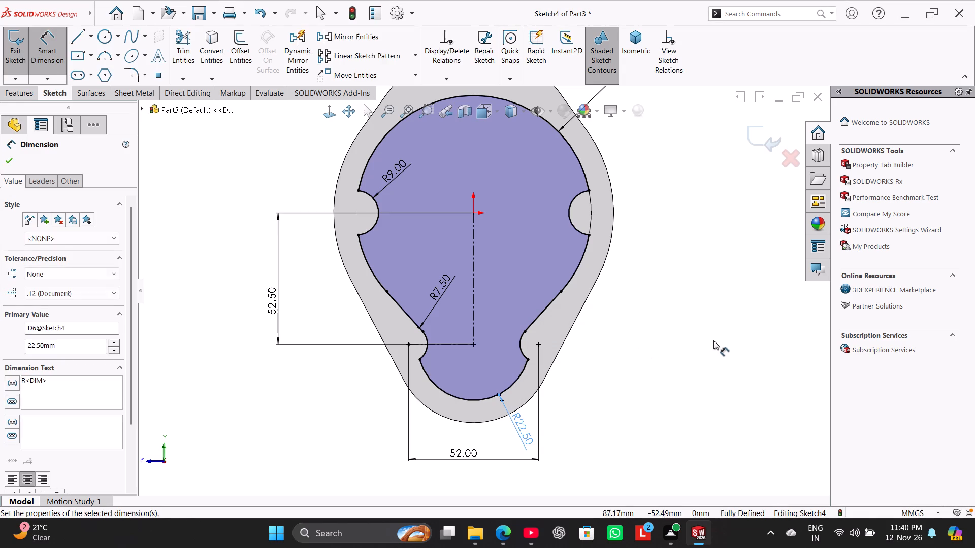
left_click(723, 337)
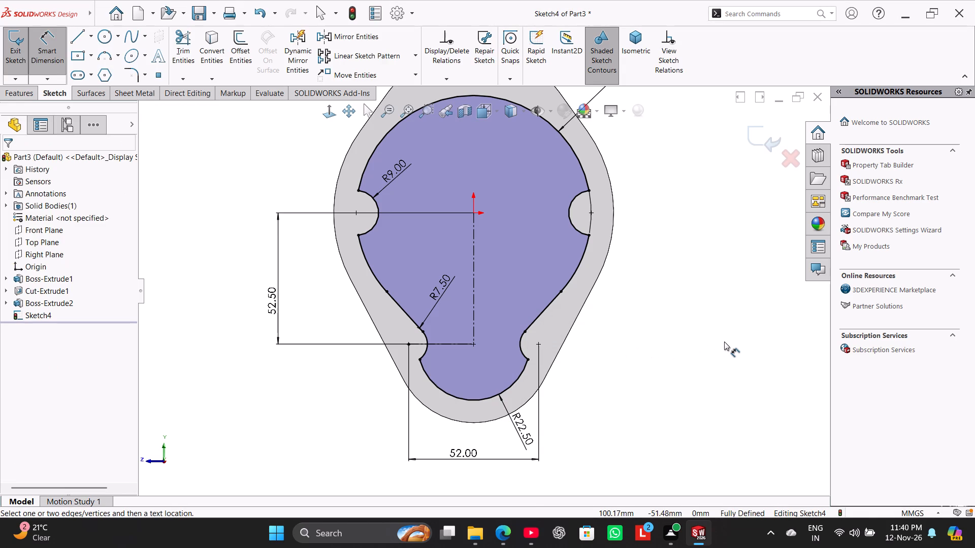
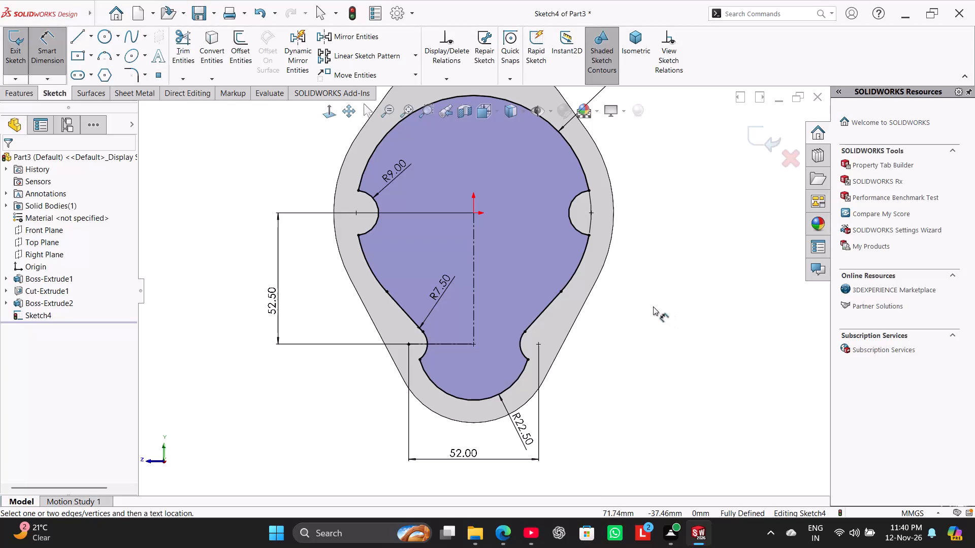
Move the 94 mm diameter dimension to the open area beside the plate's lower right side.
right_click(677, 317)
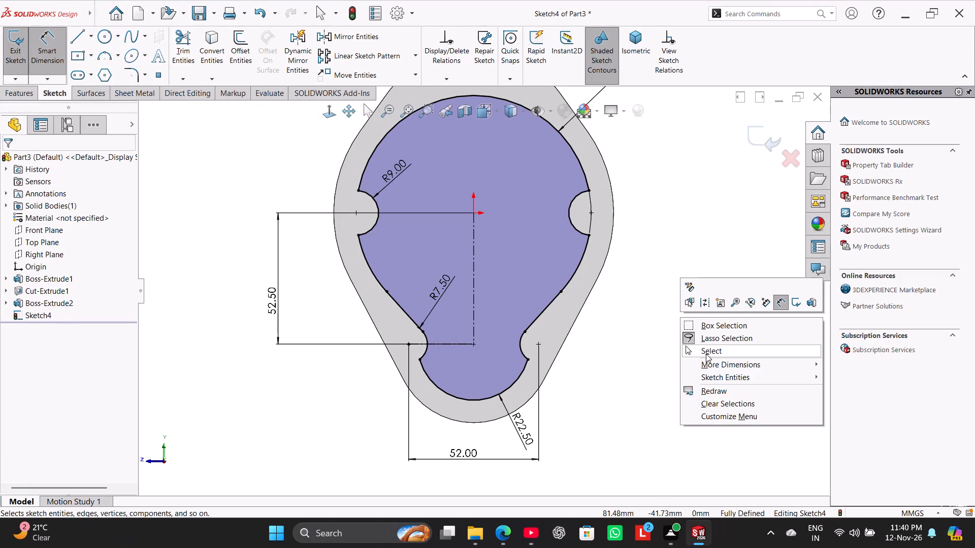
left_click(706, 354)
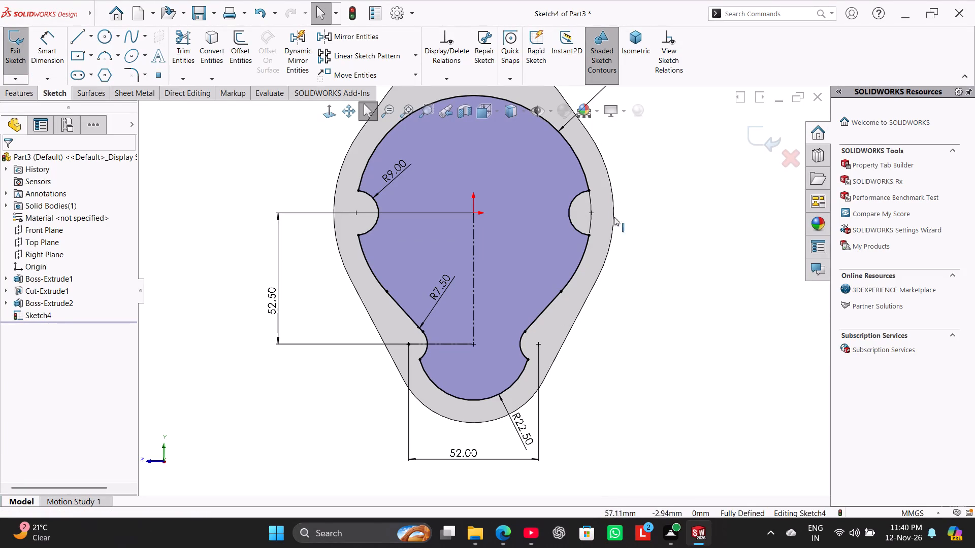
scroll(670, 206, "up", 2)
left_click_drag(587, 122, 630, 299)
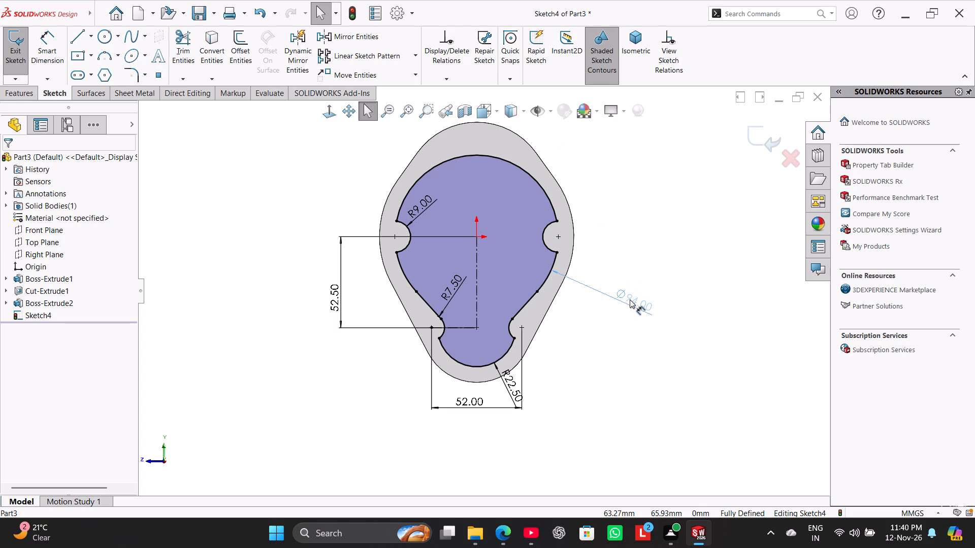
left_click_drag(630, 299, 629, 299)
left_click(623, 357)
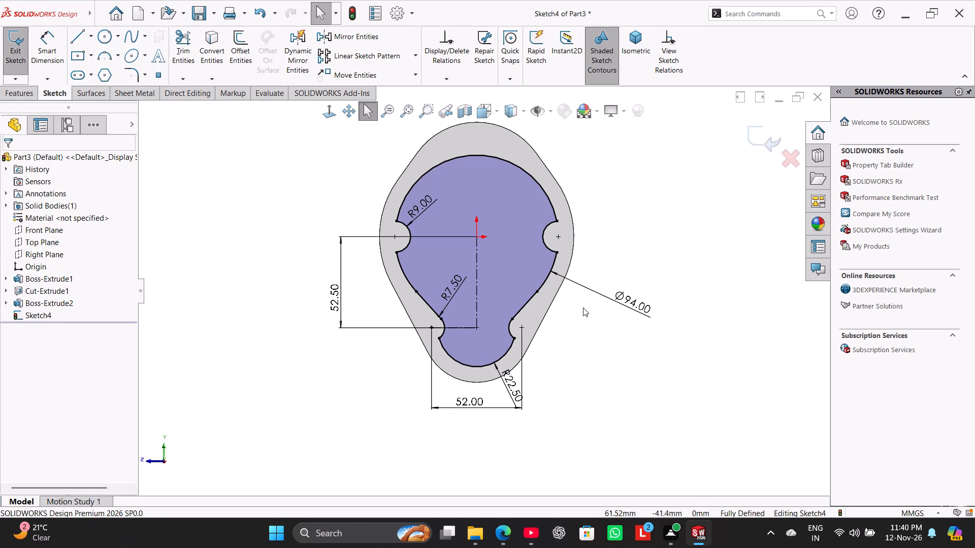
Extrude-cut the notched inner profile into the plate's front face to a blind depth of 9 mm.
left_click(17, 90)
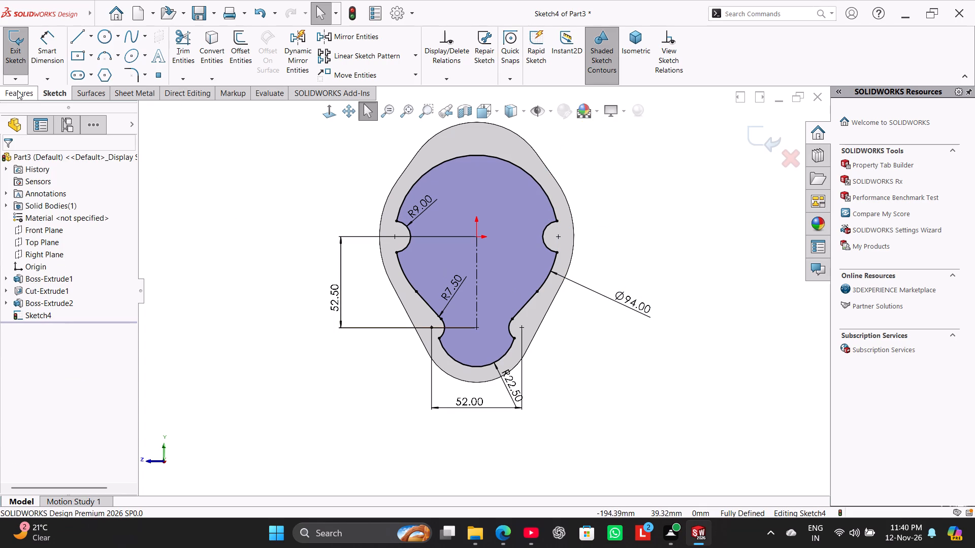
left_click(185, 51)
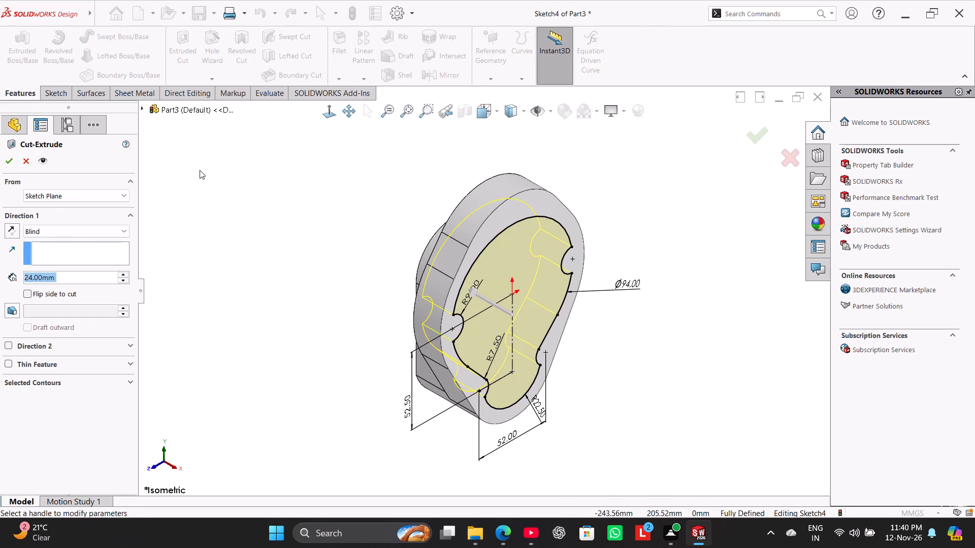
key("9")
key("Return")
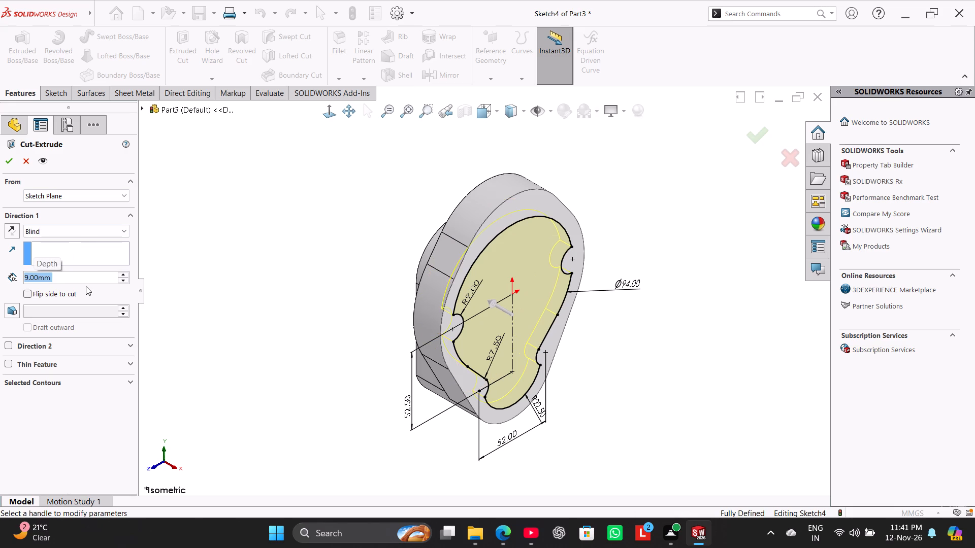
left_click(10, 159)
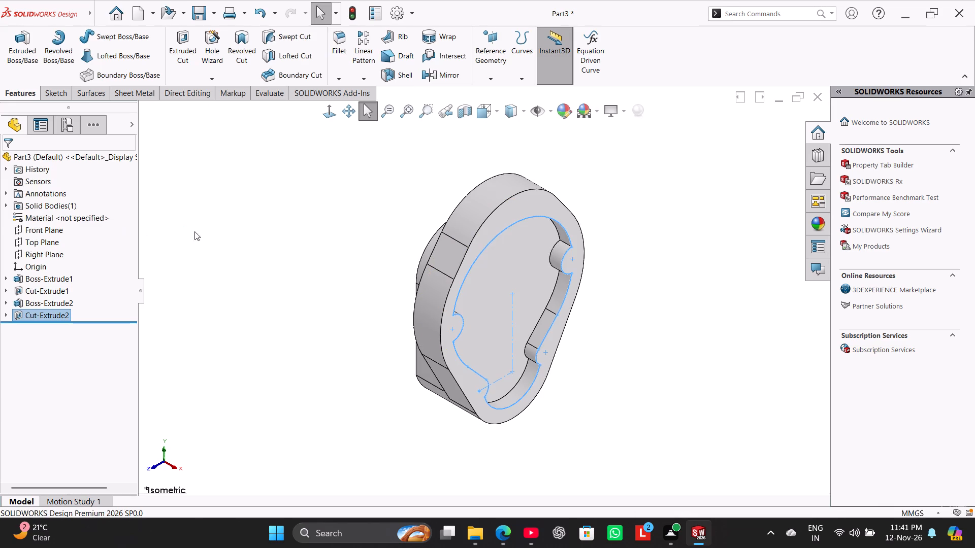
left_click(200, 231)
Start a Hole Wizard straight tap with the ISO standard, Tapped hole type and M10 size.
middle_click_drag(213, 263, 183, 217)
right_click_drag(192, 275, 344, 205)
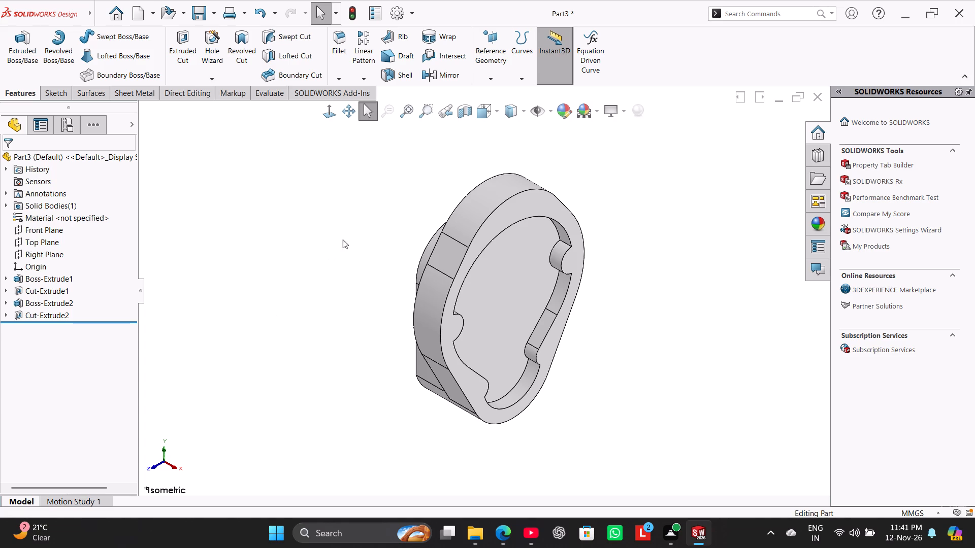
left_click(207, 43)
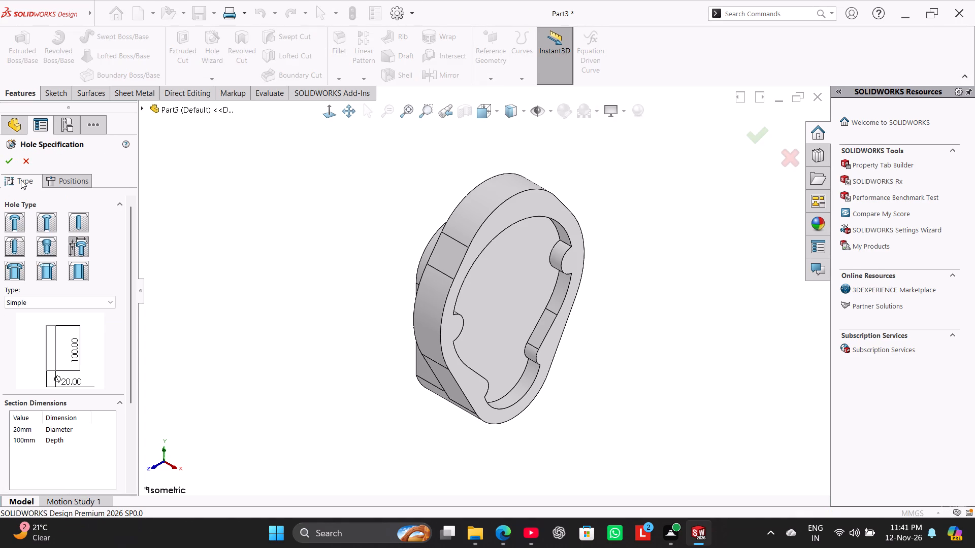
left_click(18, 244)
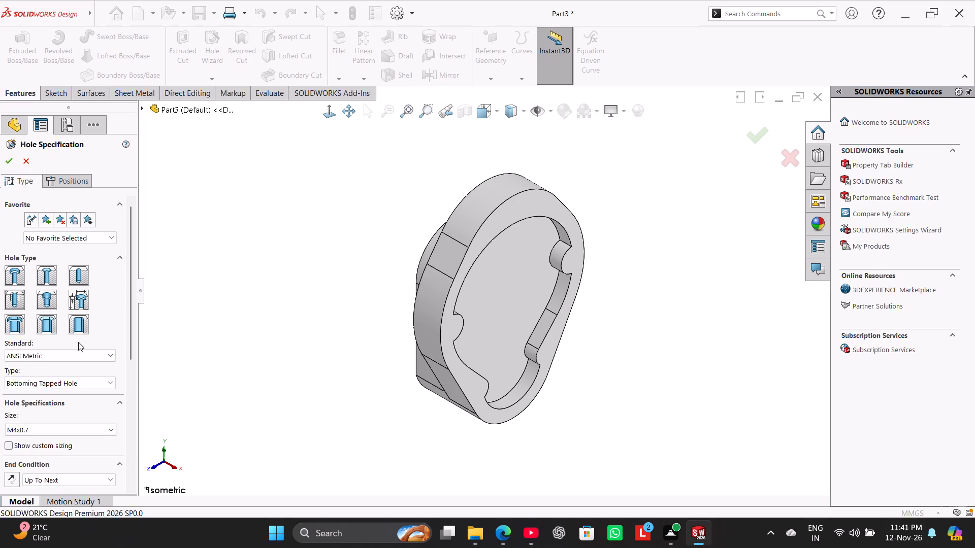
left_click(94, 380)
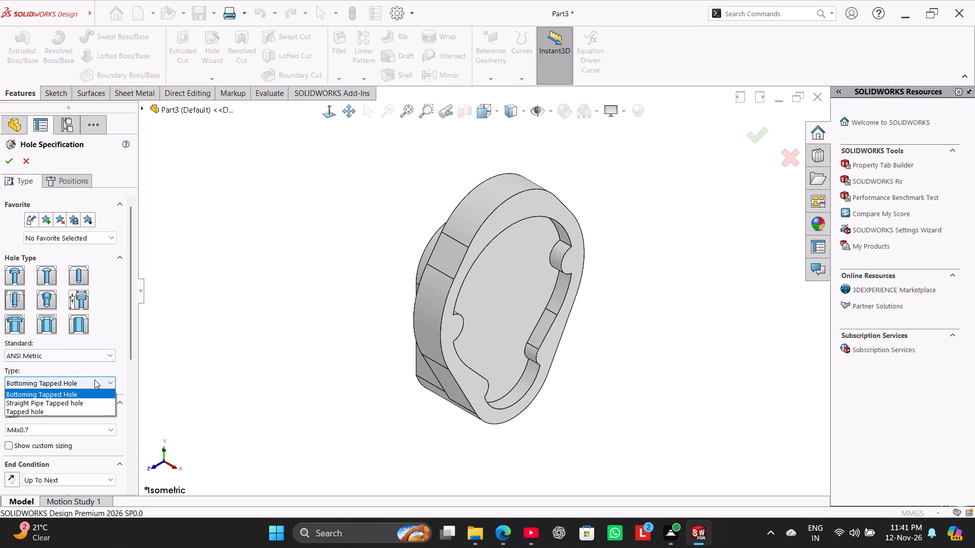
left_click(94, 380)
left_click(70, 353)
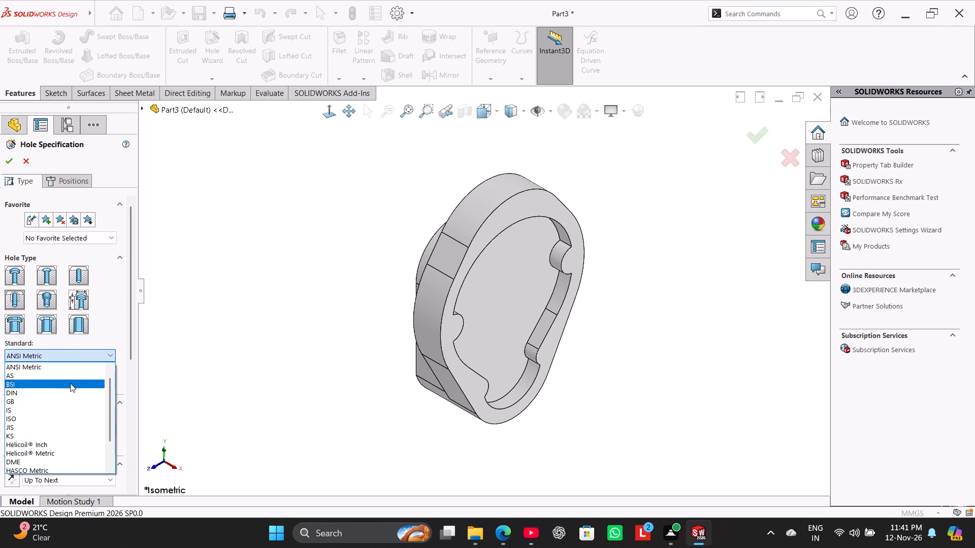
left_click(61, 422)
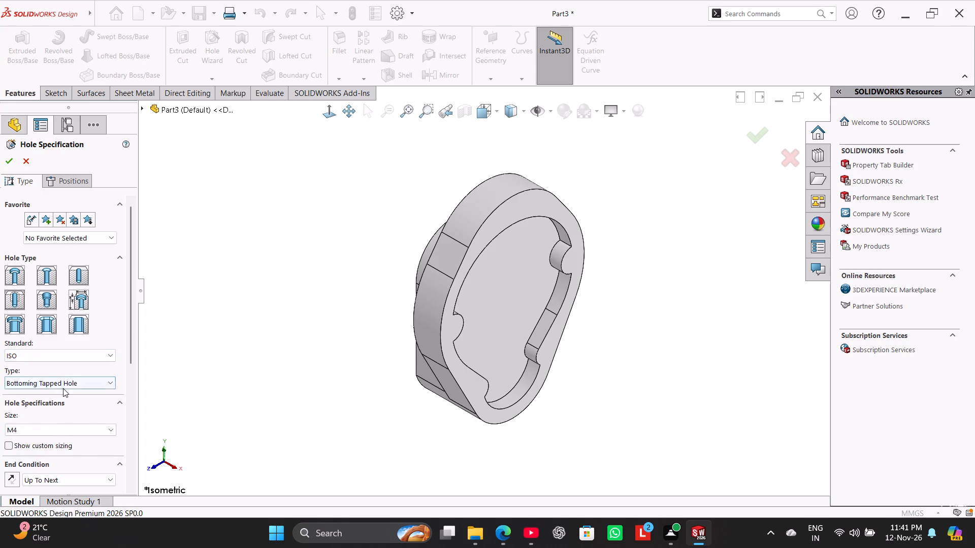
left_click(63, 388)
left_click(71, 407)
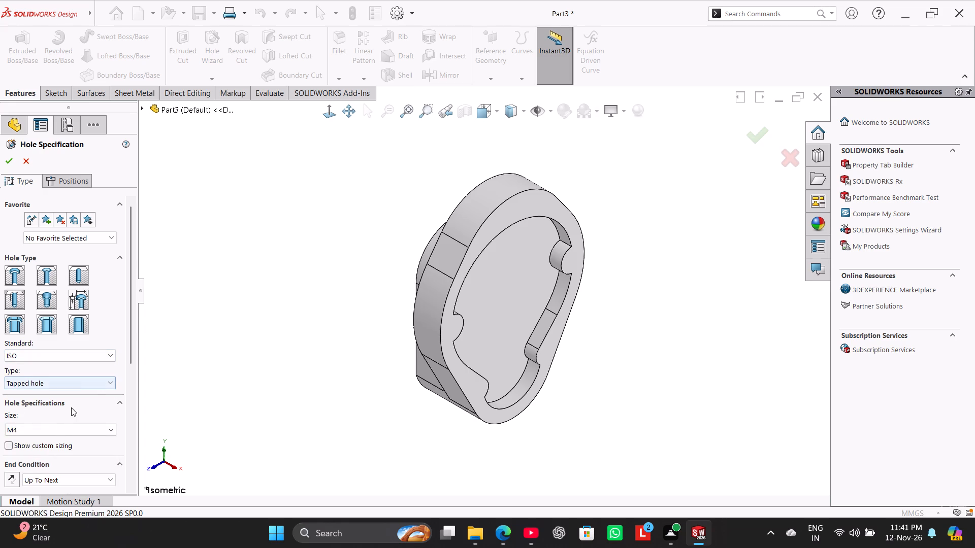
left_click_drag(128, 334, 130, 381)
left_click(86, 342)
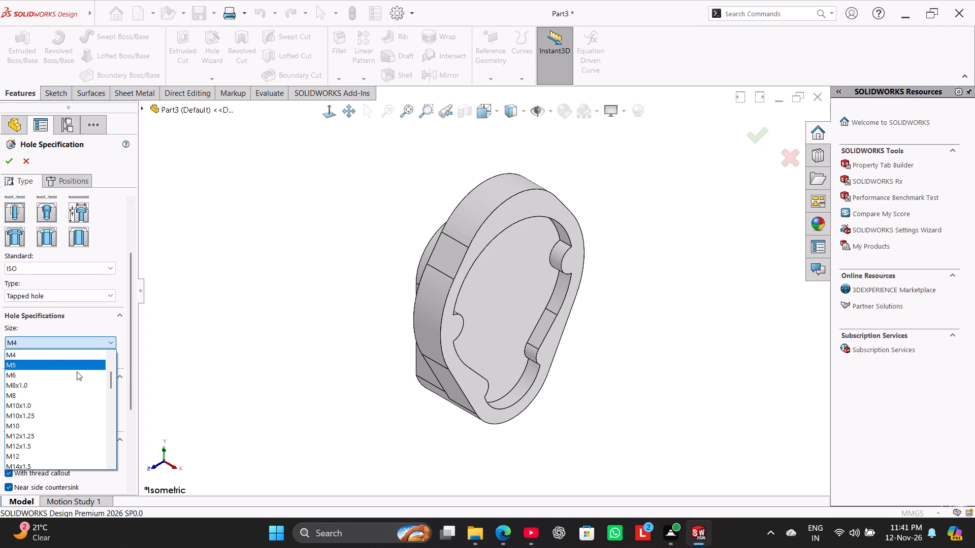
left_click(74, 365)
left_click(88, 341)
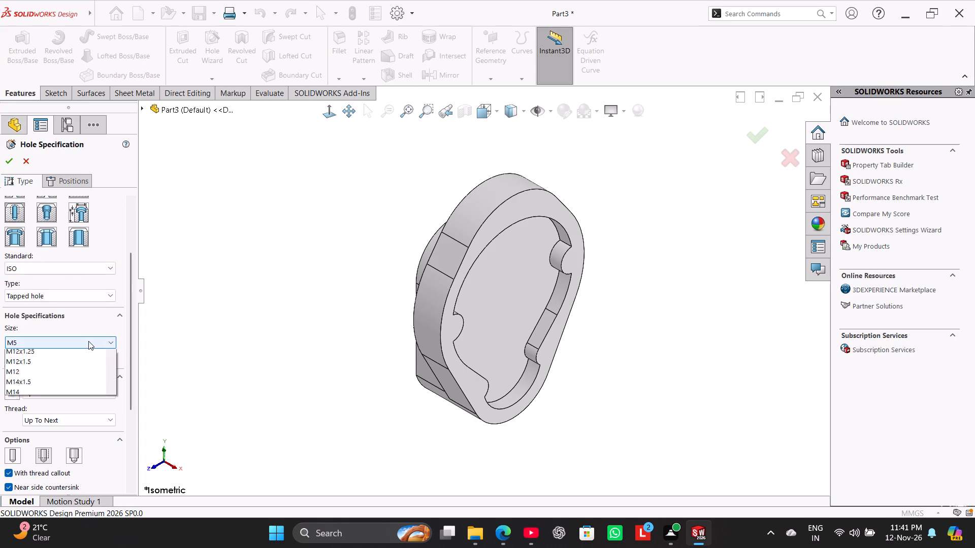
left_click(69, 413)
Set the tapped hole's end condition to Blind with a 14 mm hole depth and a 12 mm thread depth.
left_click_drag(134, 360, 126, 391)
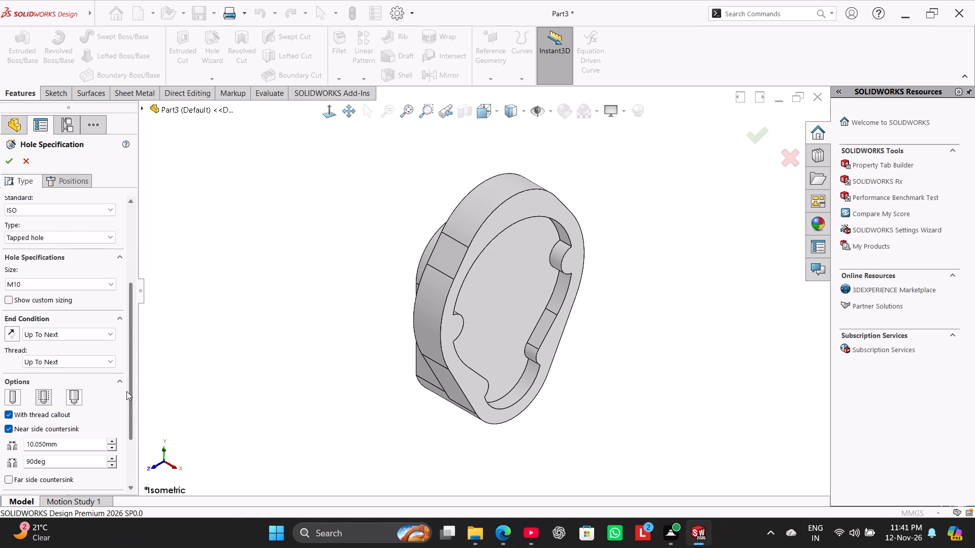
left_click_drag(126, 391, 125, 394)
left_click(77, 331)
left_click(74, 338)
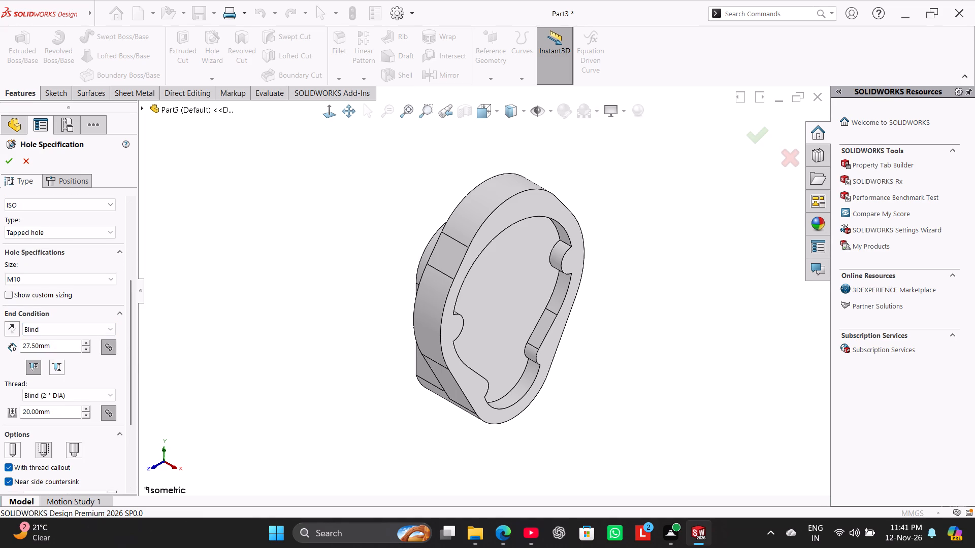
double_click(72, 351)
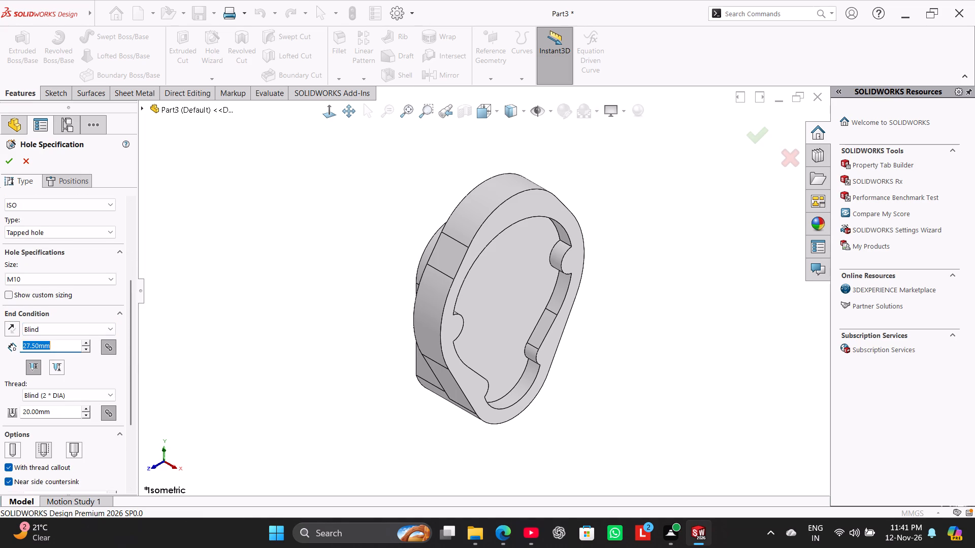
type("14")
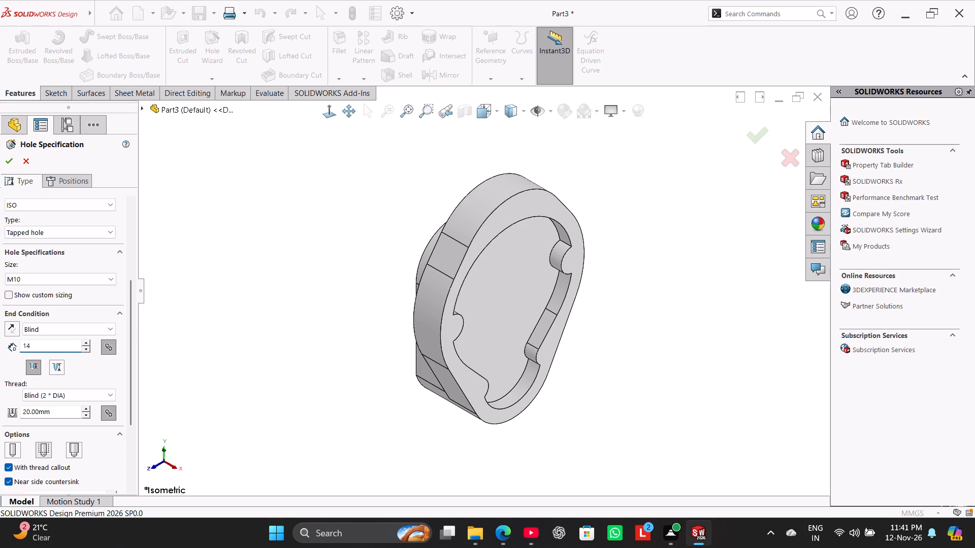
key("Return")
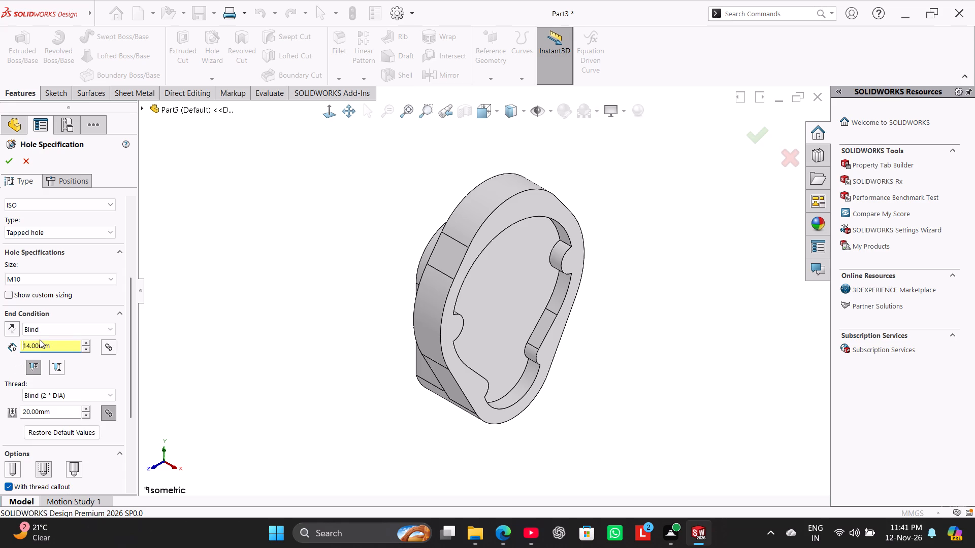
double_click(58, 409)
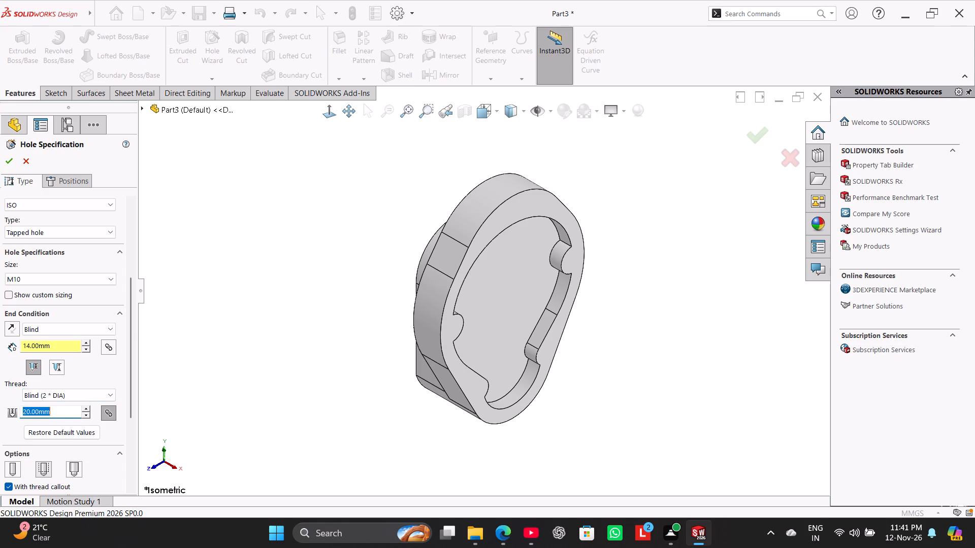
type("12")
key("Return")
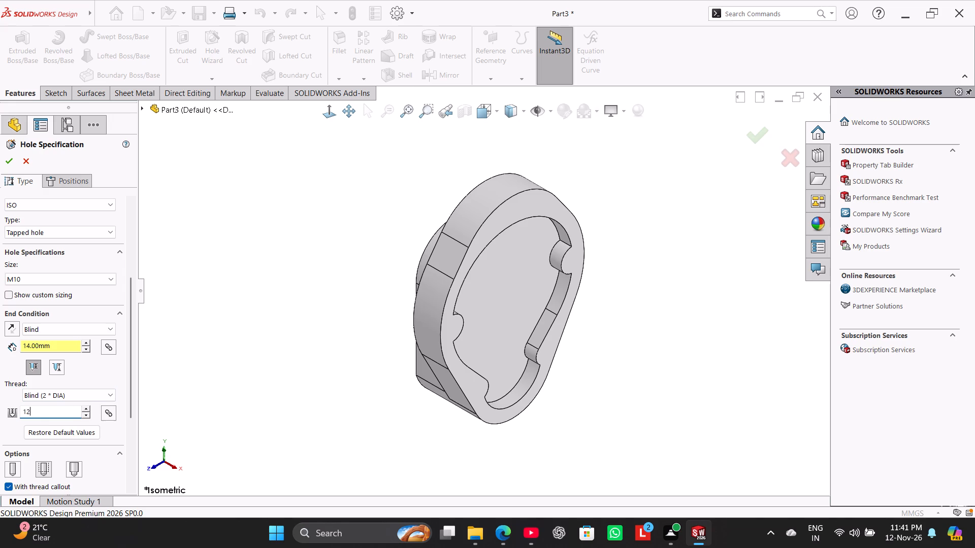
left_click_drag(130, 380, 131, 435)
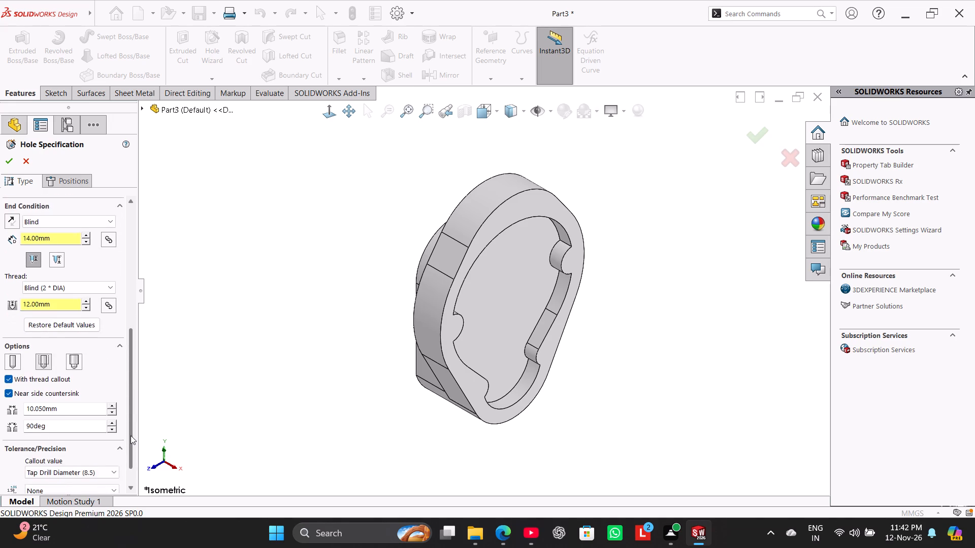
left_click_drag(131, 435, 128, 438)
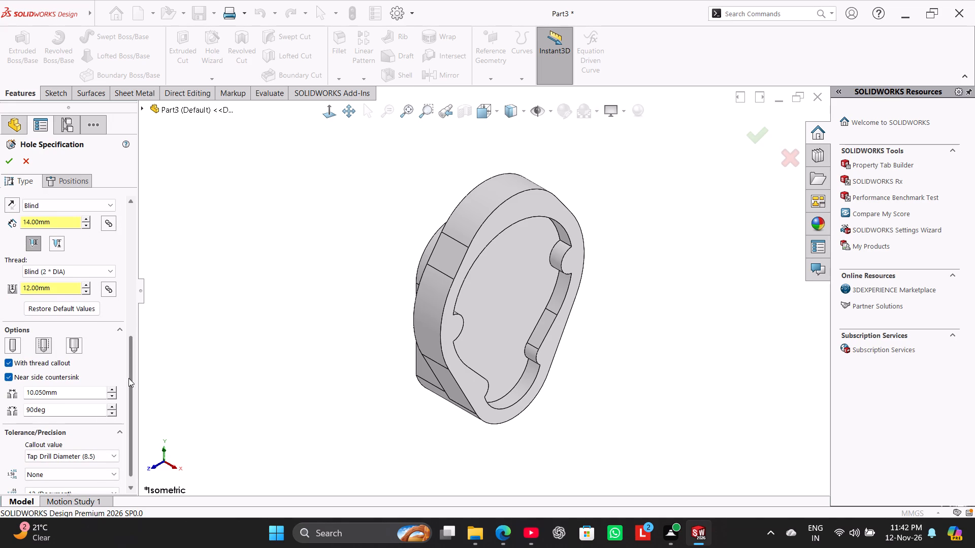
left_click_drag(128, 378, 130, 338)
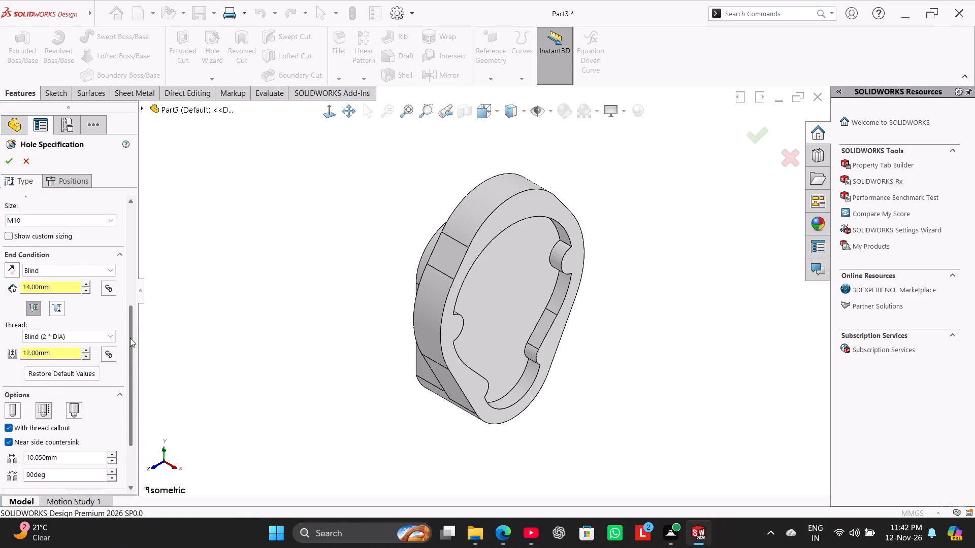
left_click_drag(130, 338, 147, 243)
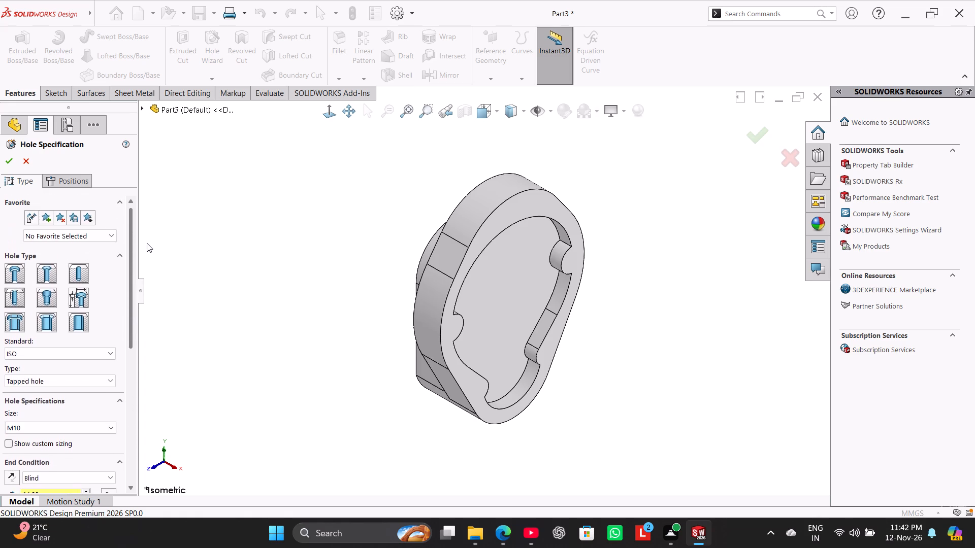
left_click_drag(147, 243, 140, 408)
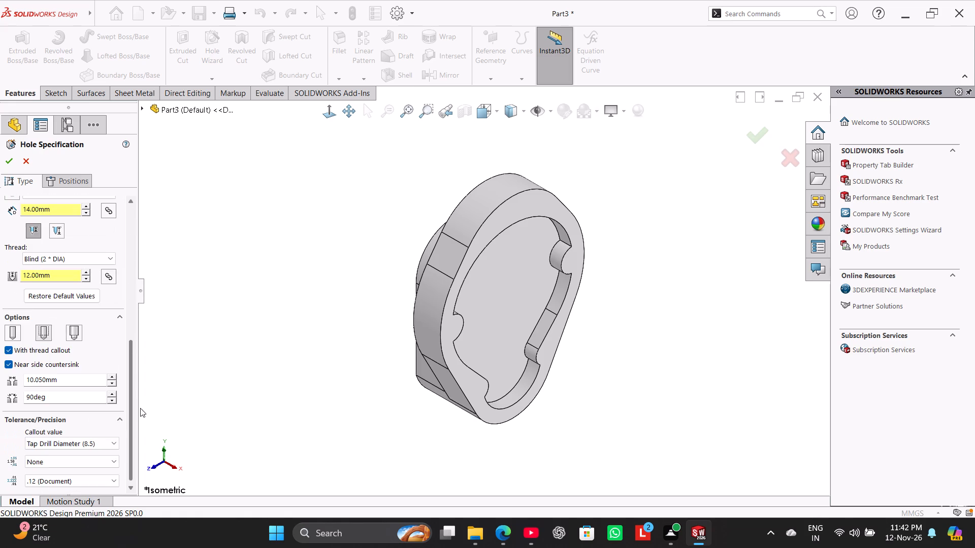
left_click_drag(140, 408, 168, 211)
Position M10 tapped holes on the plate's front face at the centres of the four pocket notch arcs.
left_click(72, 180)
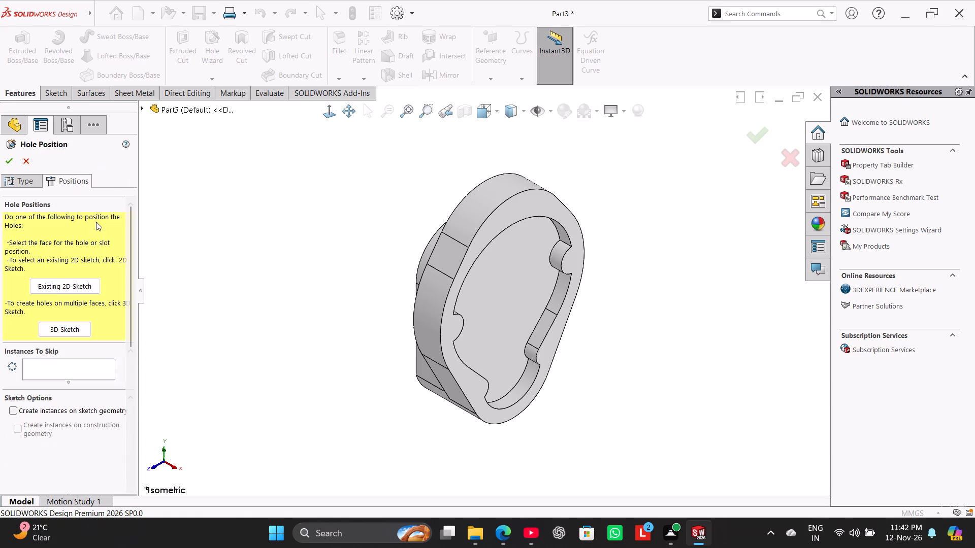
left_click(451, 330)
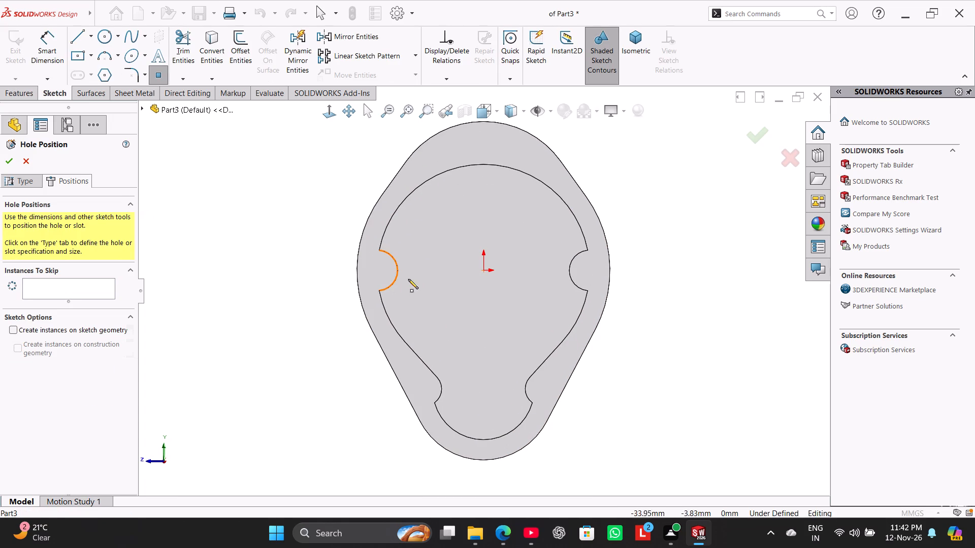
left_click(375, 268)
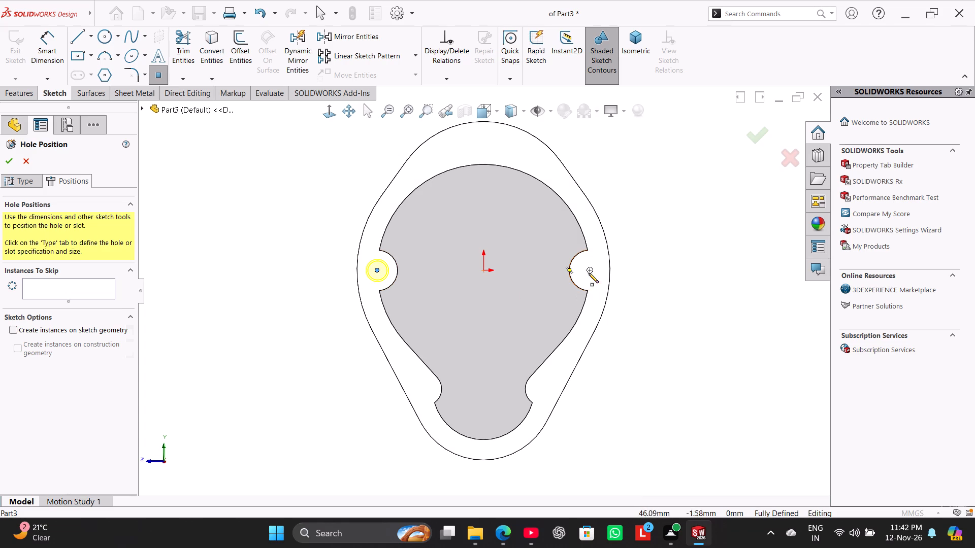
left_click(590, 271)
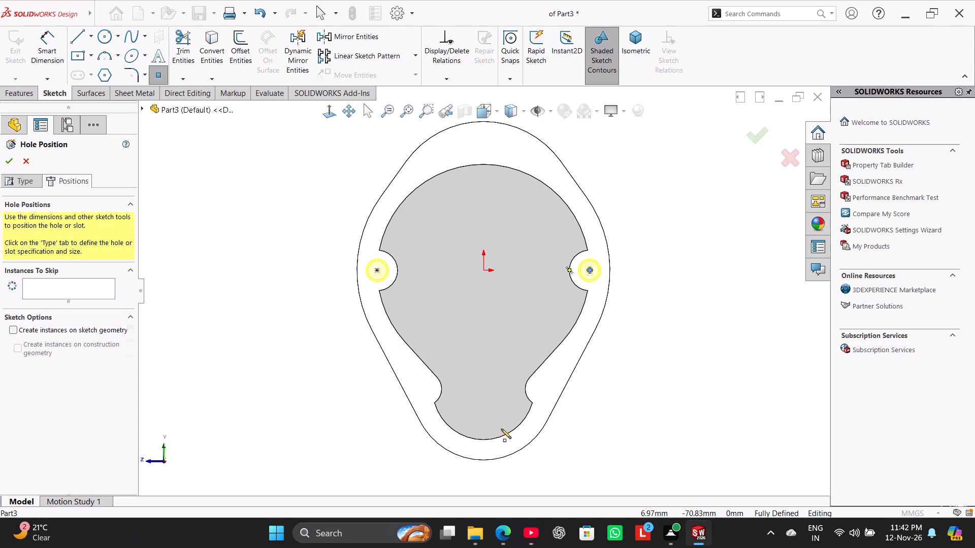
left_click(542, 390)
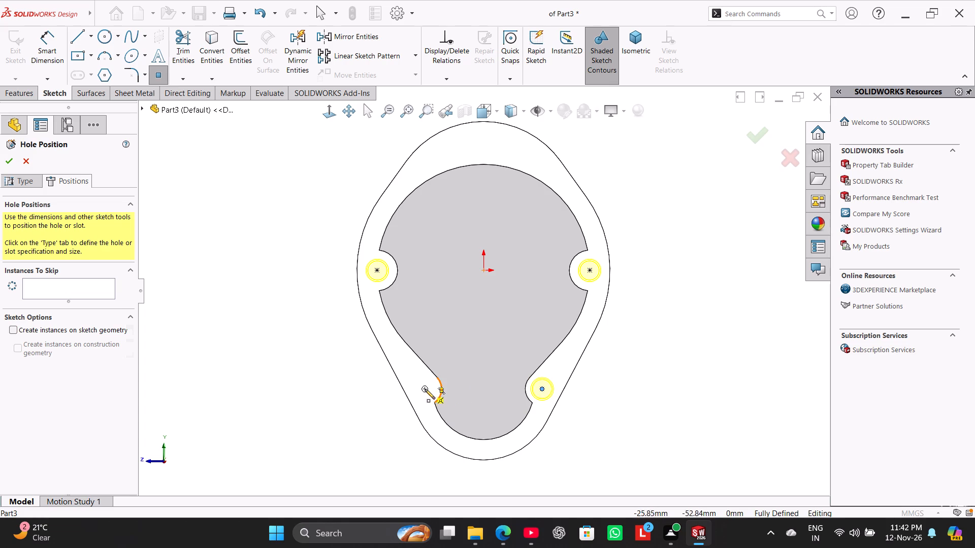
left_click(424, 389)
Add a fifth tapped hole on the rim above the pocket and dimension it 56.5 mm vertically from the origin.
middle_click_drag(362, 418, 450, 446)
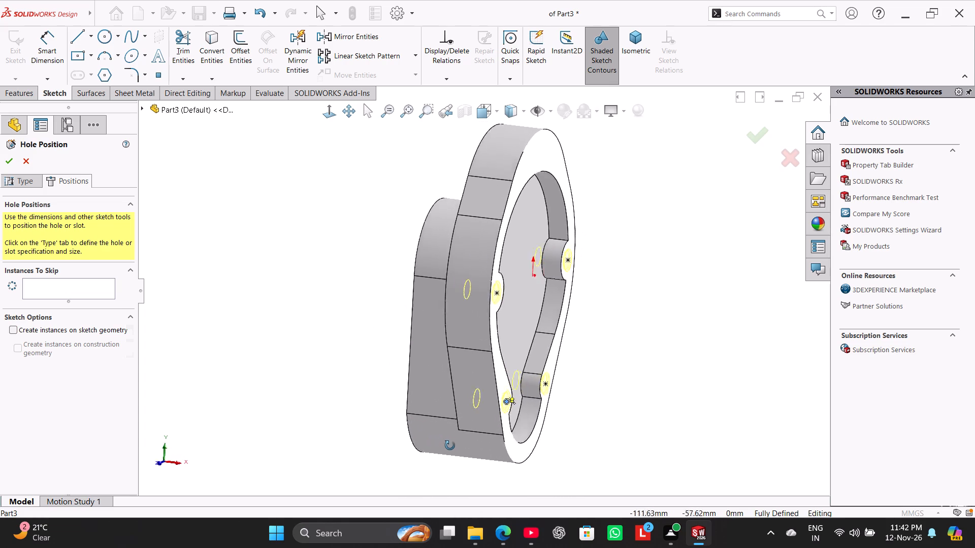
middle_click_drag(450, 446, 460, 447)
scroll(496, 416, "down", 2)
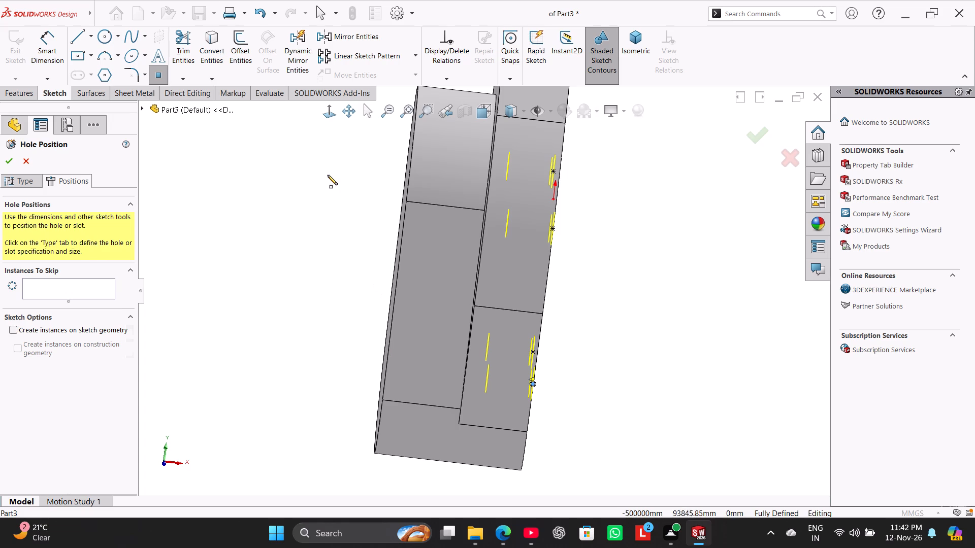
middle_click_drag(341, 245, 263, 214)
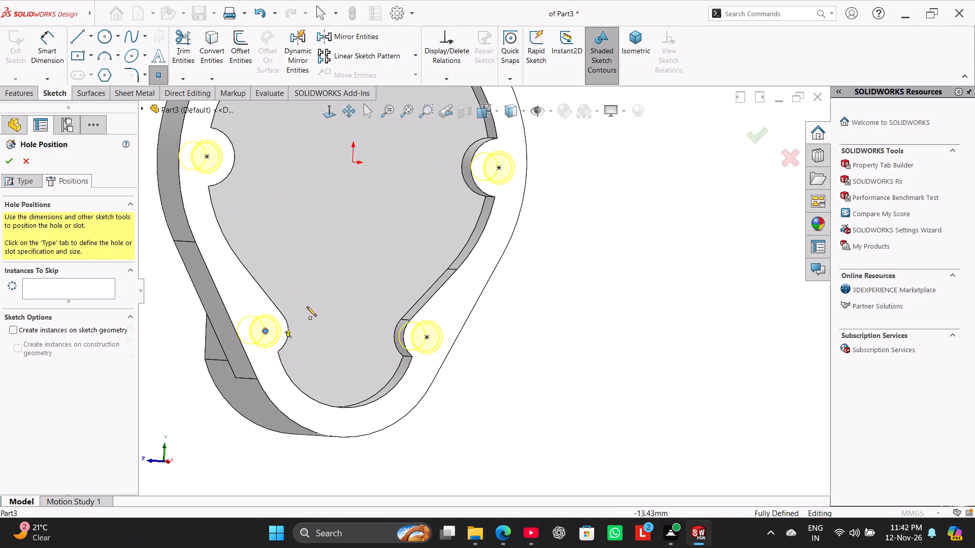
scroll(442, 374, "up", 2)
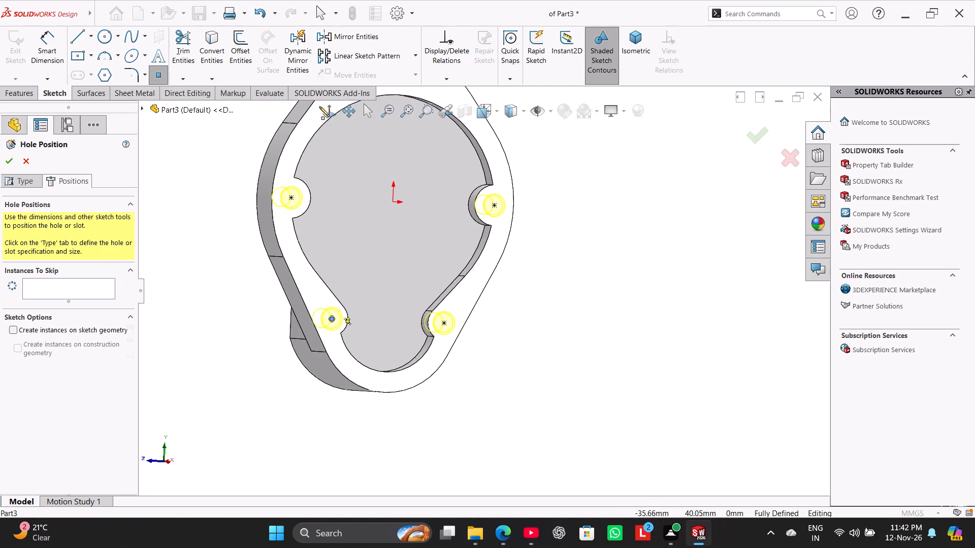
left_click(329, 115)
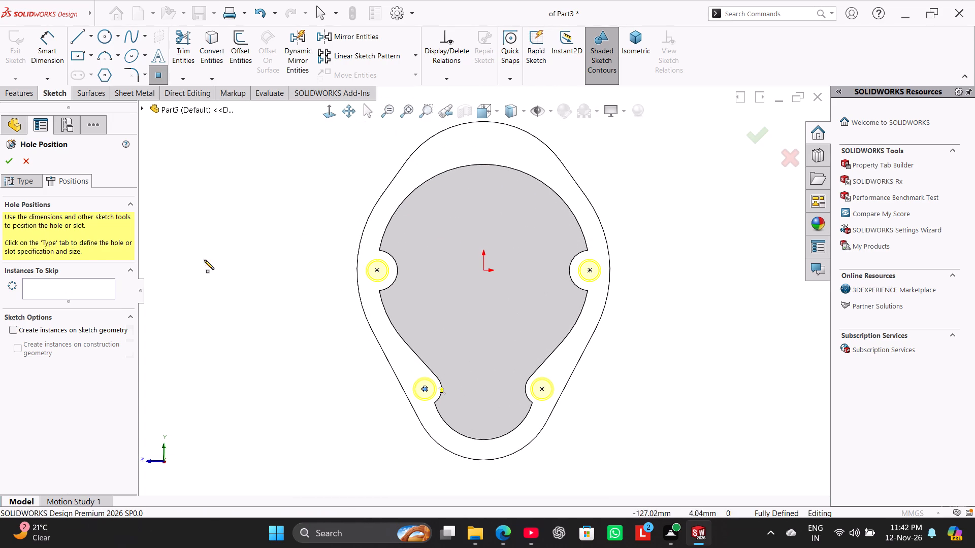
left_click(481, 145)
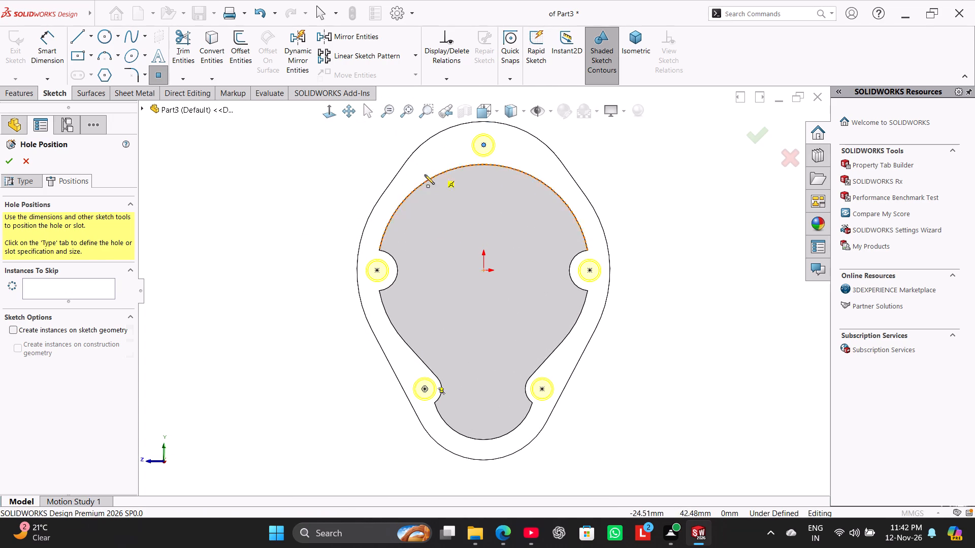
left_click(54, 47)
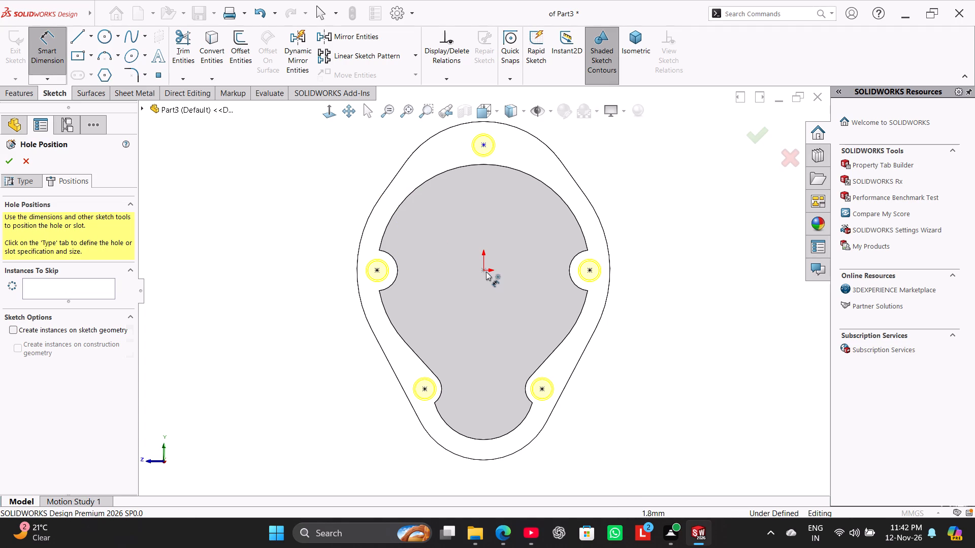
left_click(484, 271)
left_click(486, 144)
left_click(290, 199)
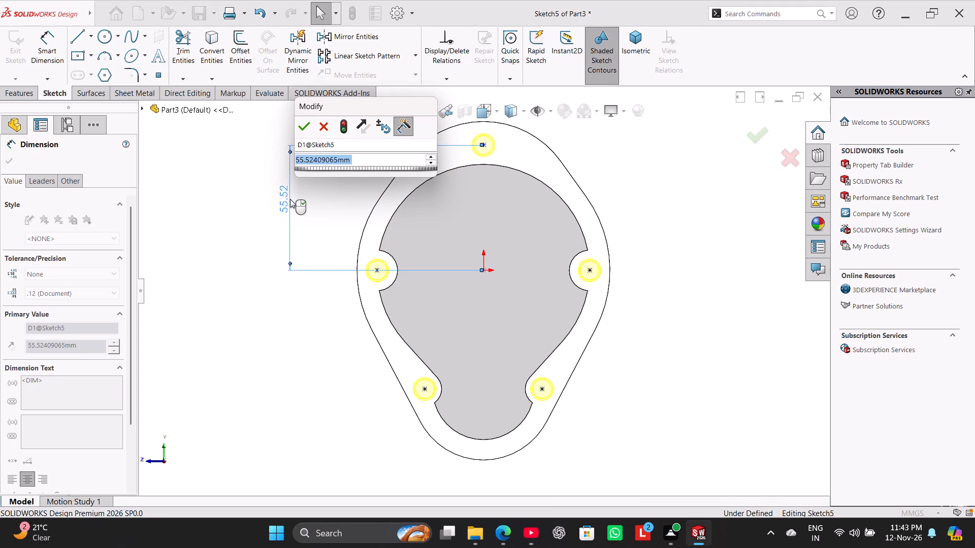
type("56")
type(".5")
key("Return")
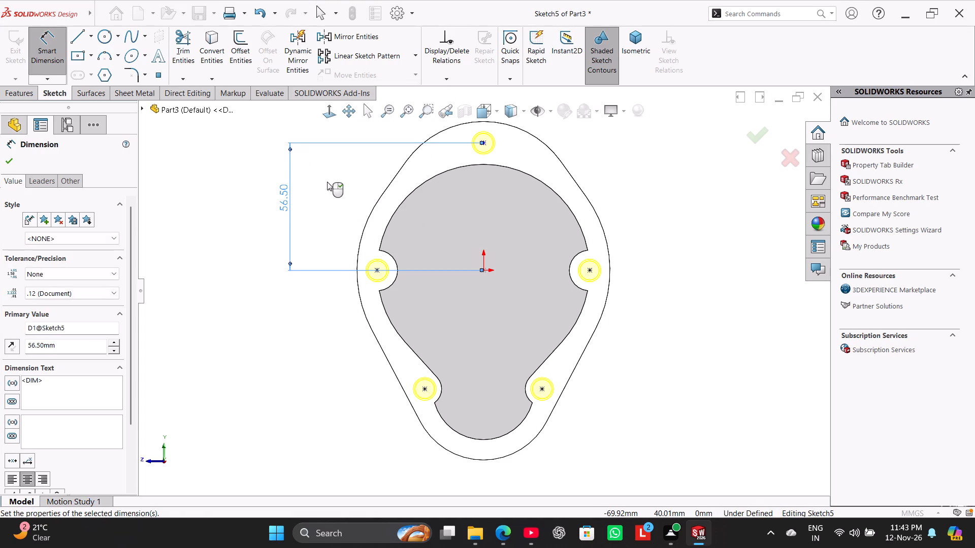
Draw a vertical construction centreline from the upper hole's point to the origin.
left_click(92, 33)
left_click(99, 60)
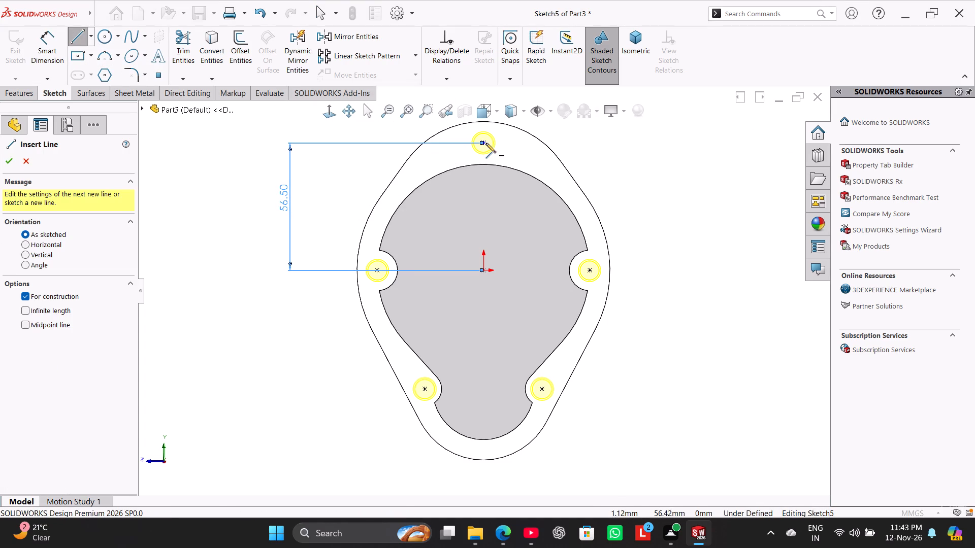
left_click(484, 144)
left_click(481, 272)
right_click(322, 201)
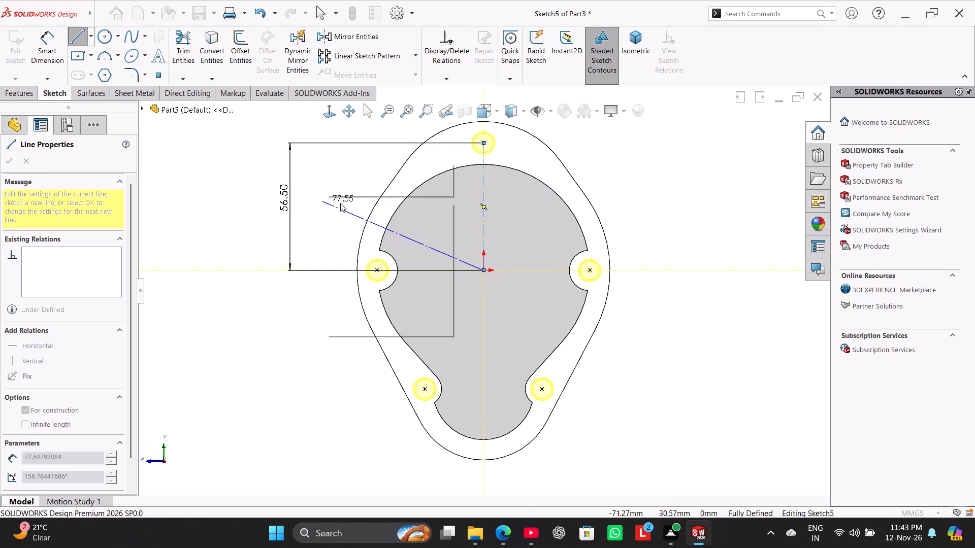
left_click(345, 206)
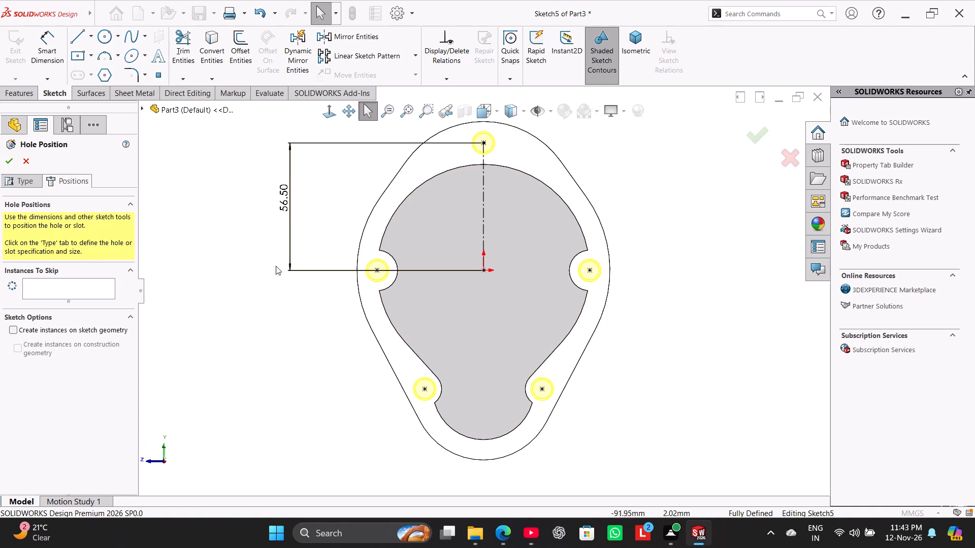
Check the hole previews around the rim and finish the Hole Wizard feature with its five M10 tapped holes.
left_click(483, 268)
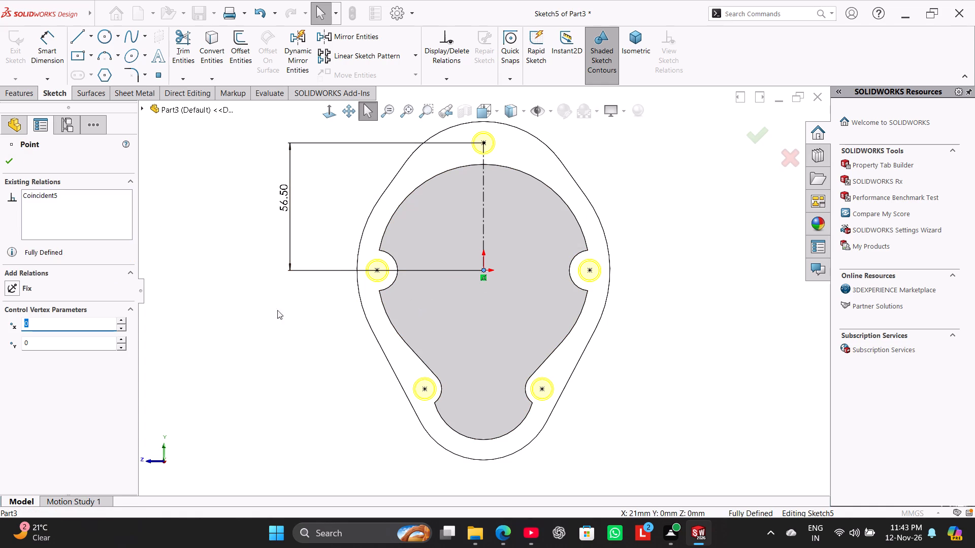
middle_click_drag(285, 331, 283, 305)
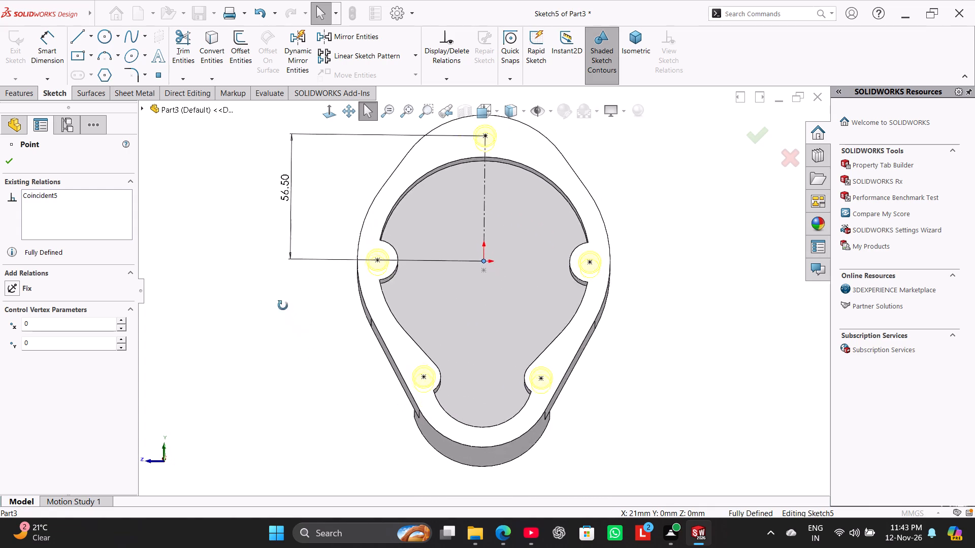
middle_click_drag(283, 305, 286, 248)
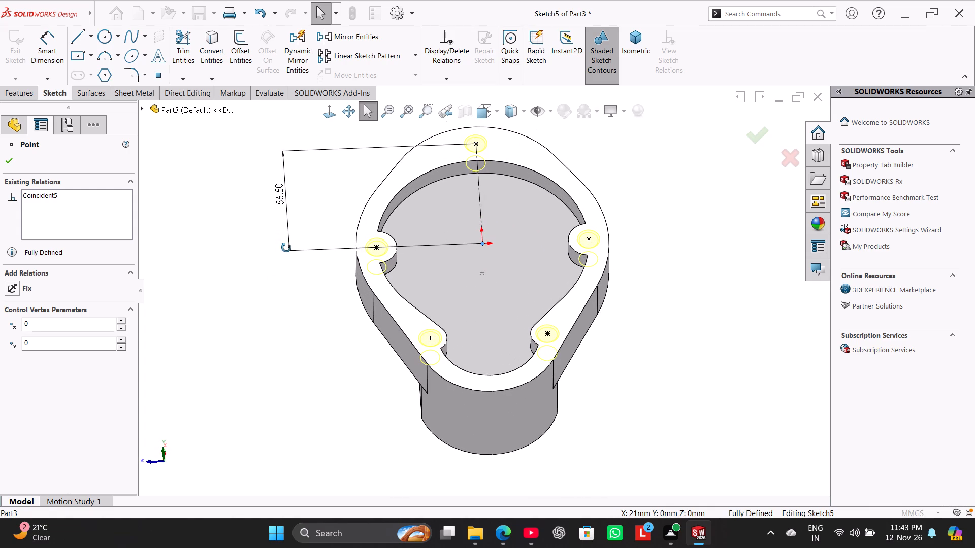
middle_click_drag(286, 248, 315, 328)
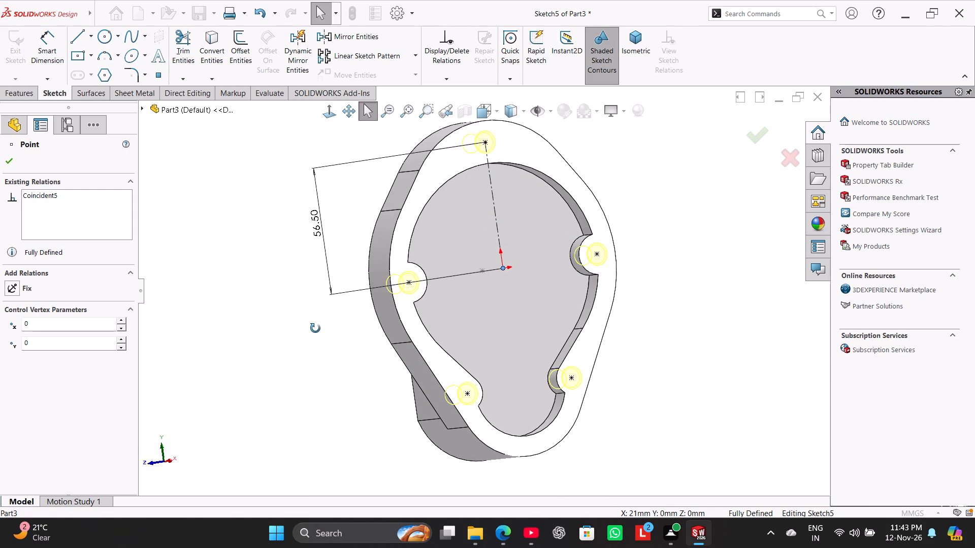
middle_click_drag(315, 328, 336, 363)
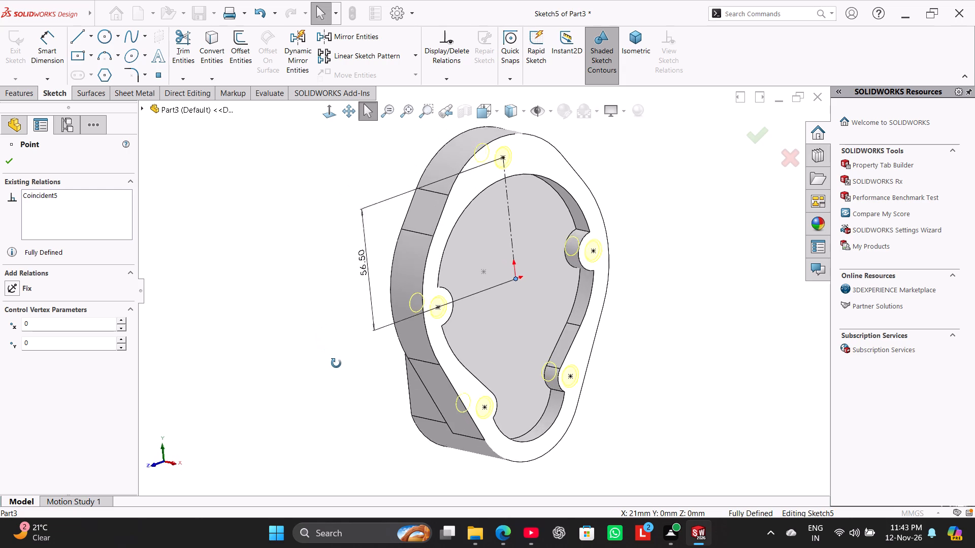
middle_click_drag(336, 363, 338, 366)
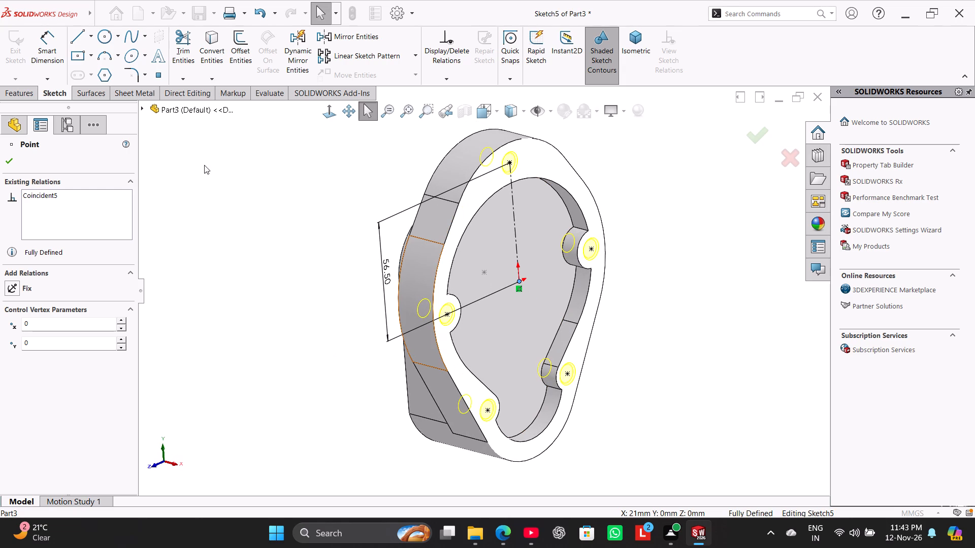
left_click(12, 159)
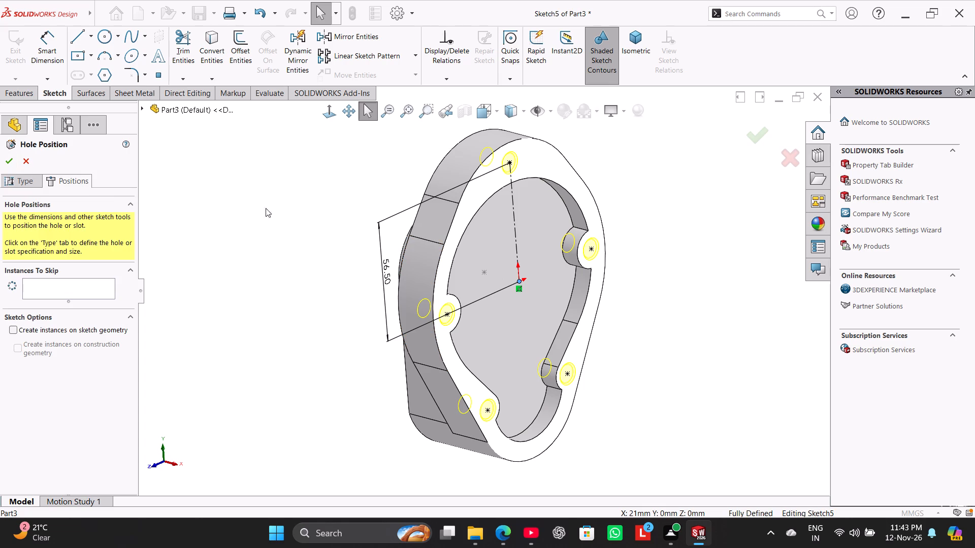
left_click(13, 158)
left_click(234, 205)
Examine the tapped hole and pocket depths in a section view on the Front Plane, and close the section.
middle_click_drag(277, 223, 302, 196)
left_click(470, 111)
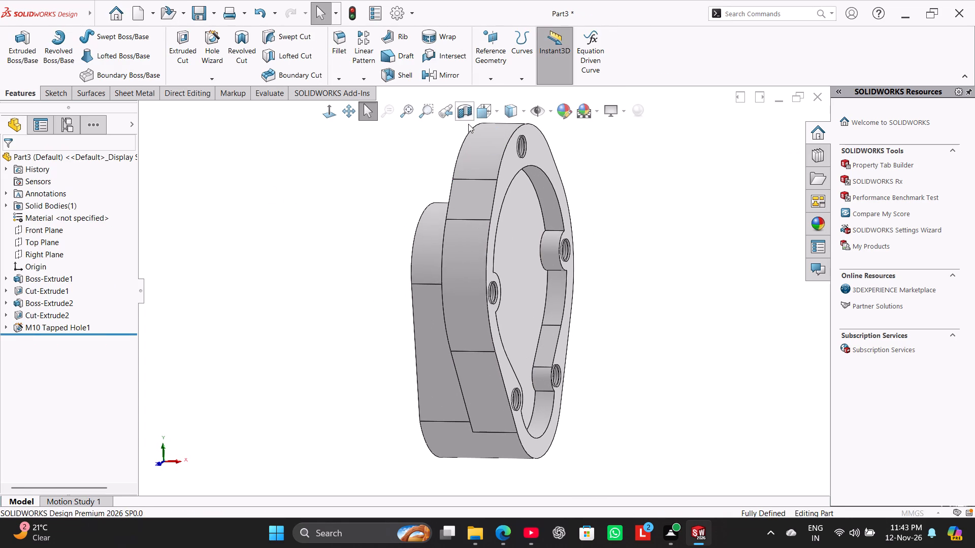
left_click(327, 118)
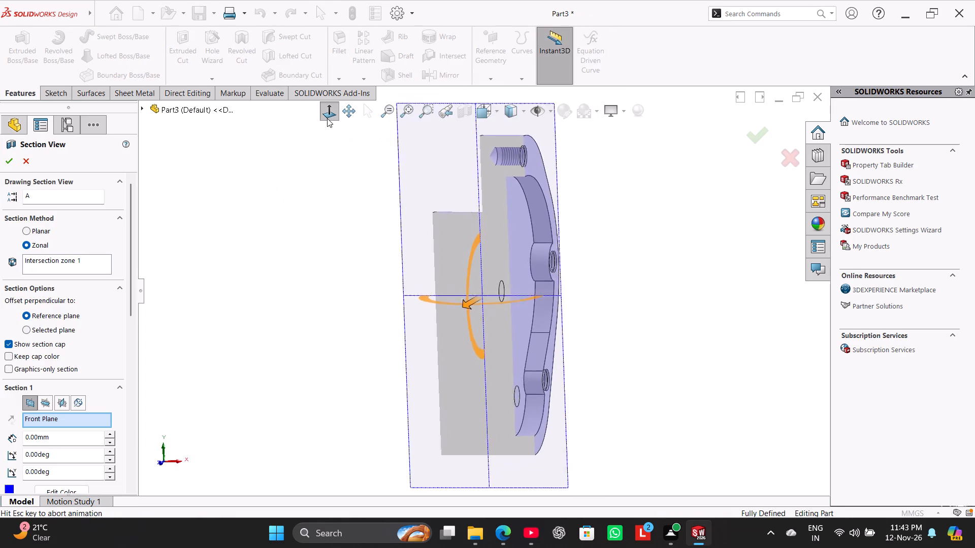
left_click(303, 264)
left_click(9, 161)
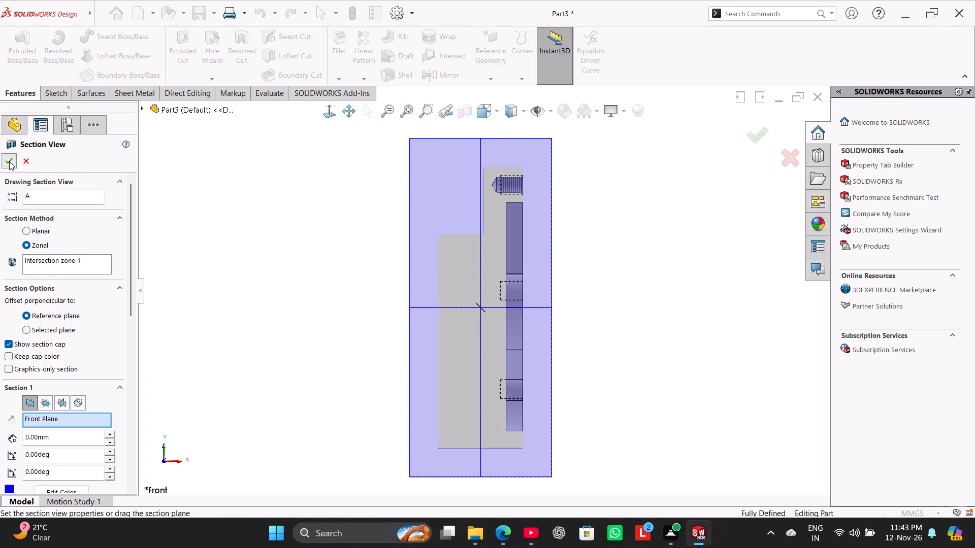
left_click(308, 220)
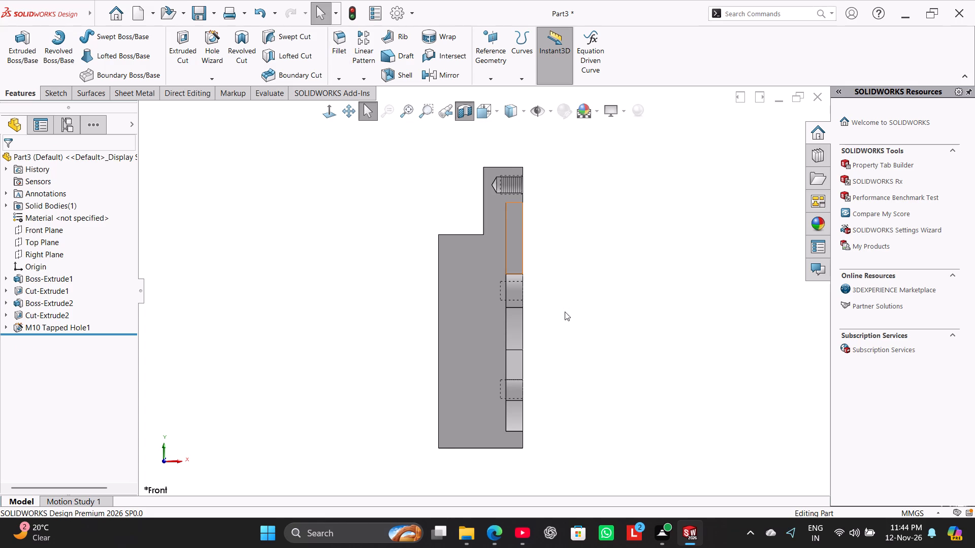
middle_click_drag(569, 212, 558, 223)
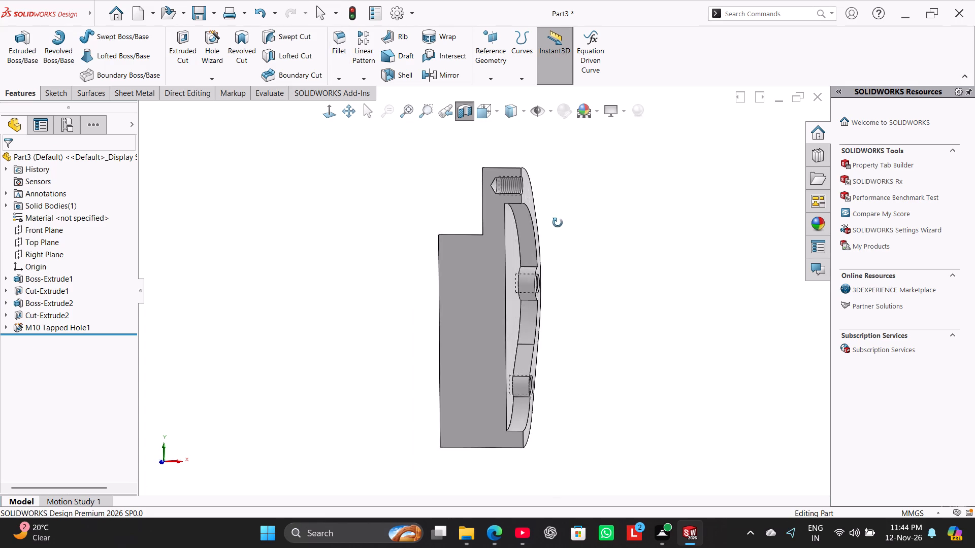
middle_click_drag(558, 223, 505, 258)
left_click(461, 117)
Inspect the part in isometric view and turn it around to show the rear boss face.
right_click_drag(386, 266, 453, 222)
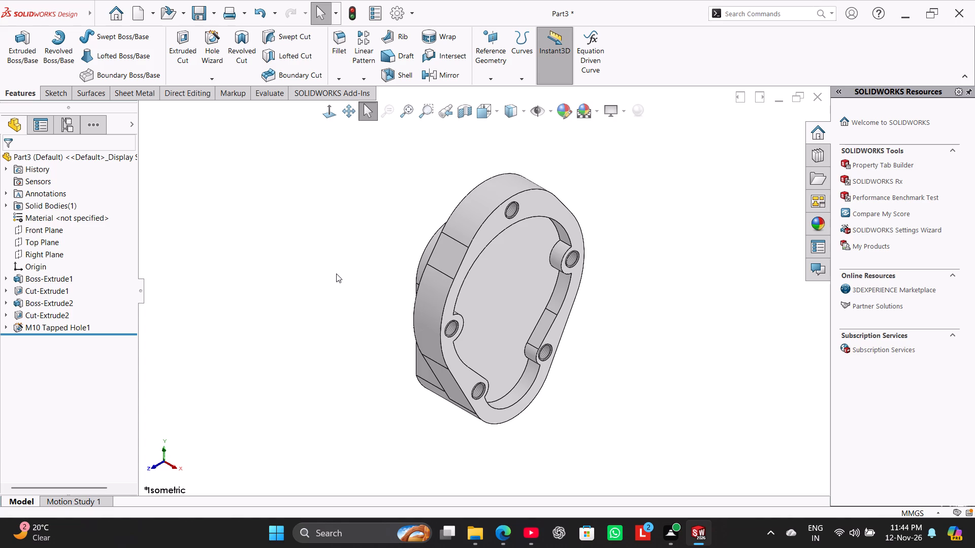
middle_click_drag(336, 273, 351, 271)
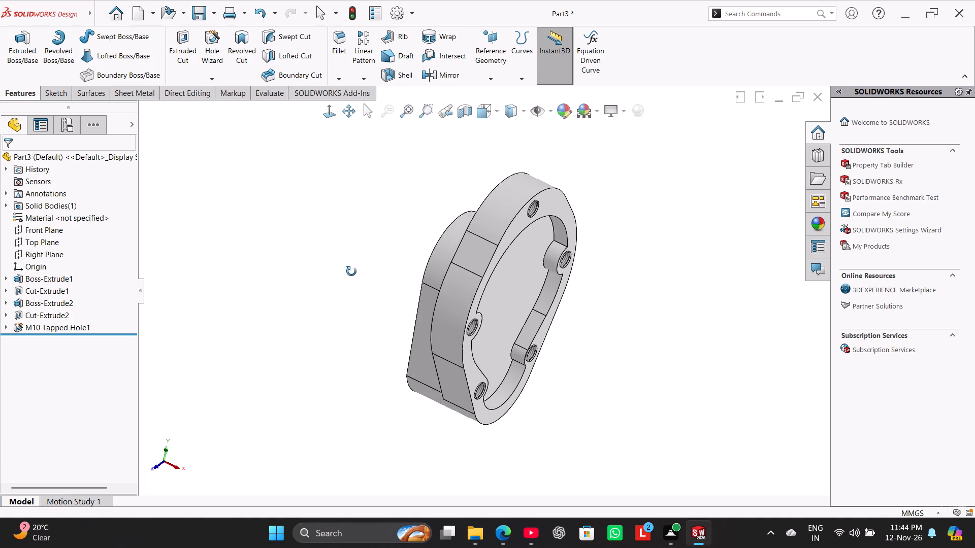
middle_click_drag(351, 271, 413, 346)
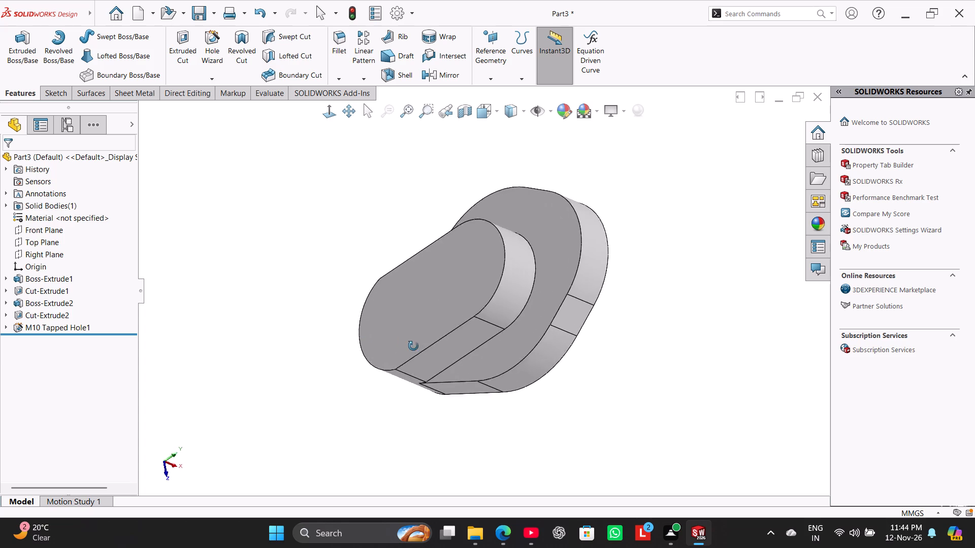
middle_click_drag(413, 346, 447, 347)
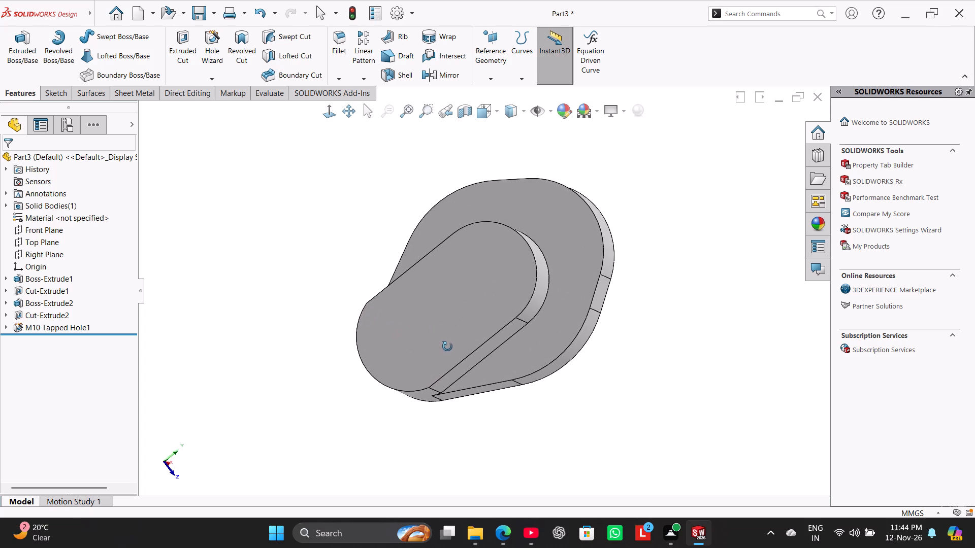
middle_click_drag(447, 347, 428, 317)
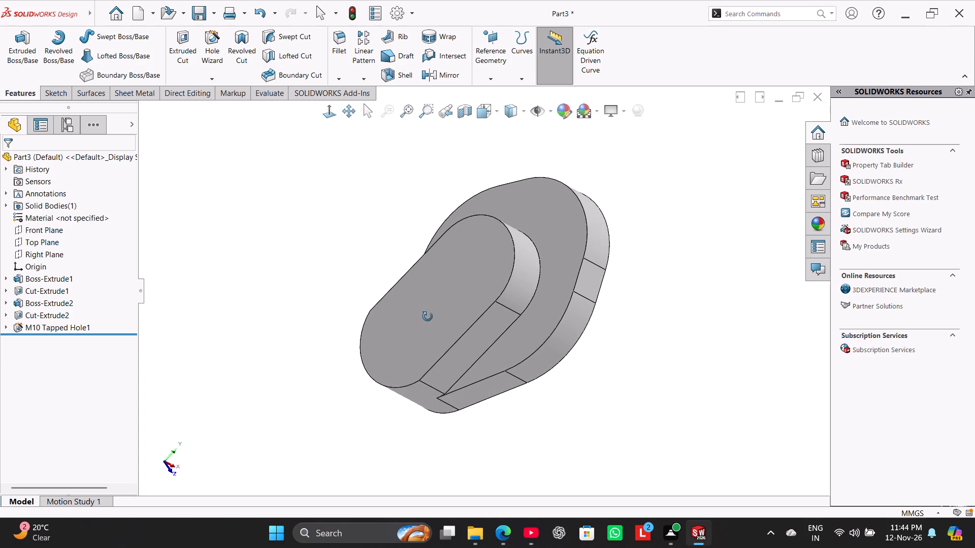
middle_click_drag(428, 317, 431, 328)
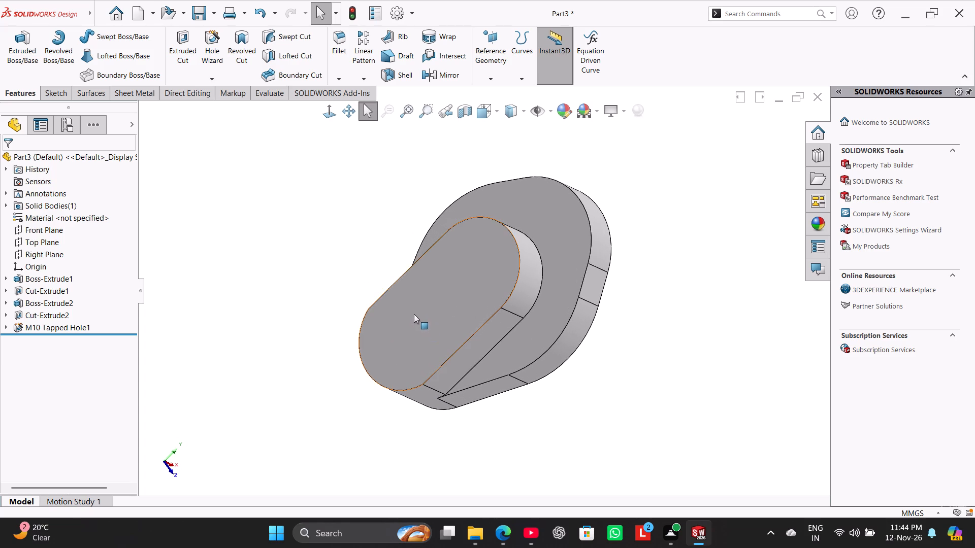
Set up a counterbored legacy hole in the Hole Wizard with 10 mm diameter, 25 mm counterbore diameter and 10 mm counterbore depth.
left_click(219, 59)
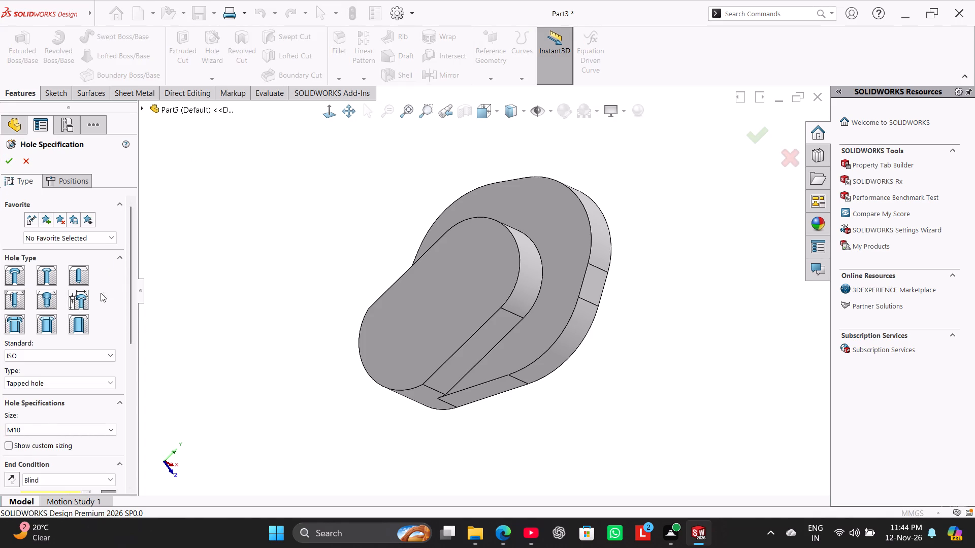
left_click(81, 298)
left_click(75, 302)
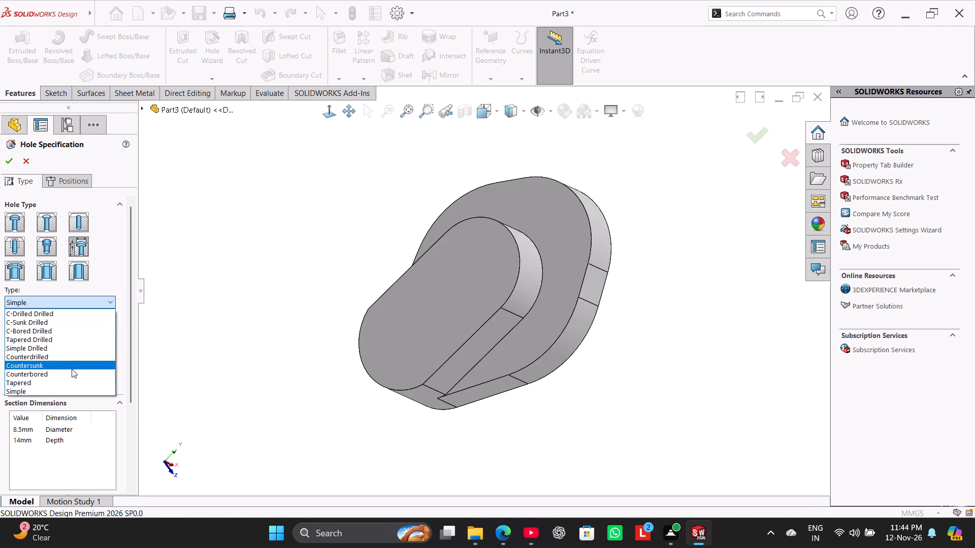
left_click(82, 370)
left_click_drag(132, 297, 122, 357)
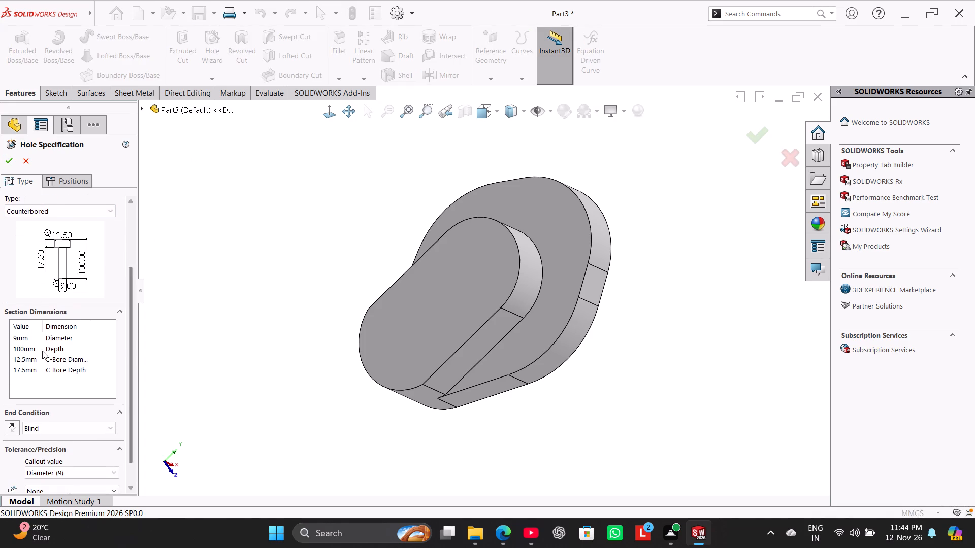
double_click(24, 337)
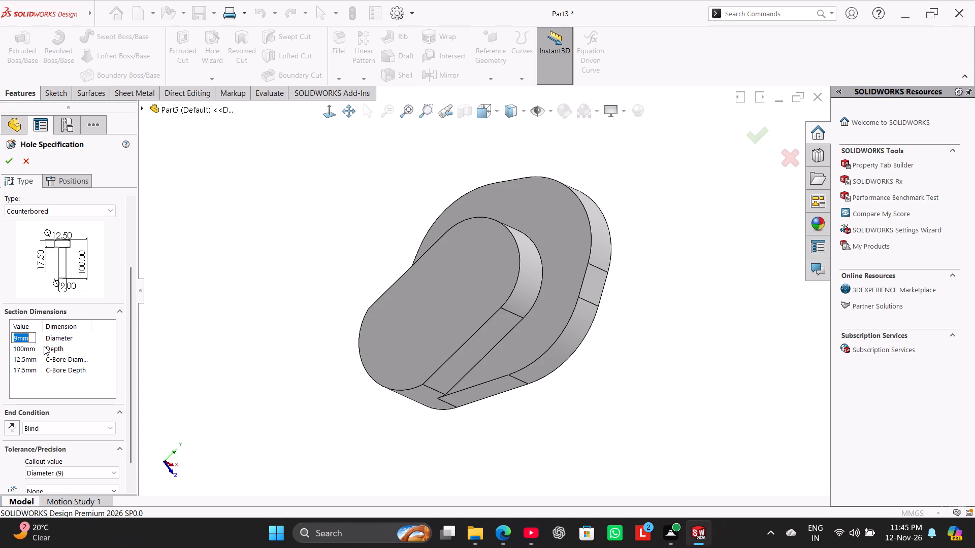
type("10")
key("Return")
double_click(35, 360)
type("25")
key("Return")
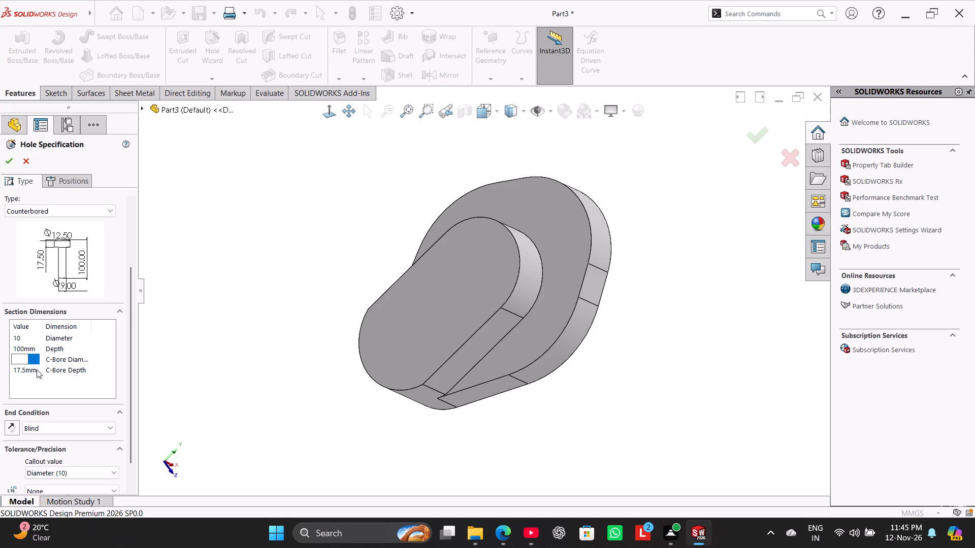
double_click(37, 369)
type("10")
key("Return")
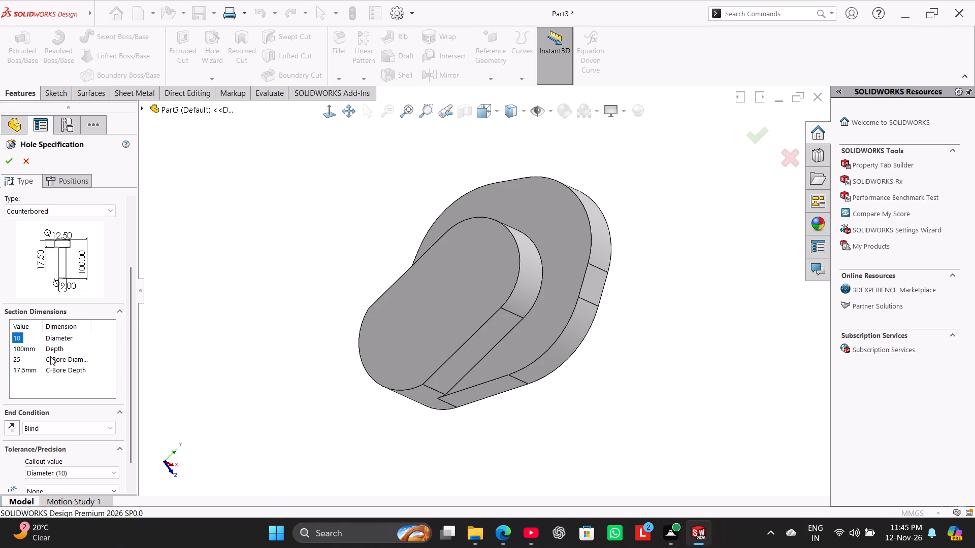
double_click(27, 372)
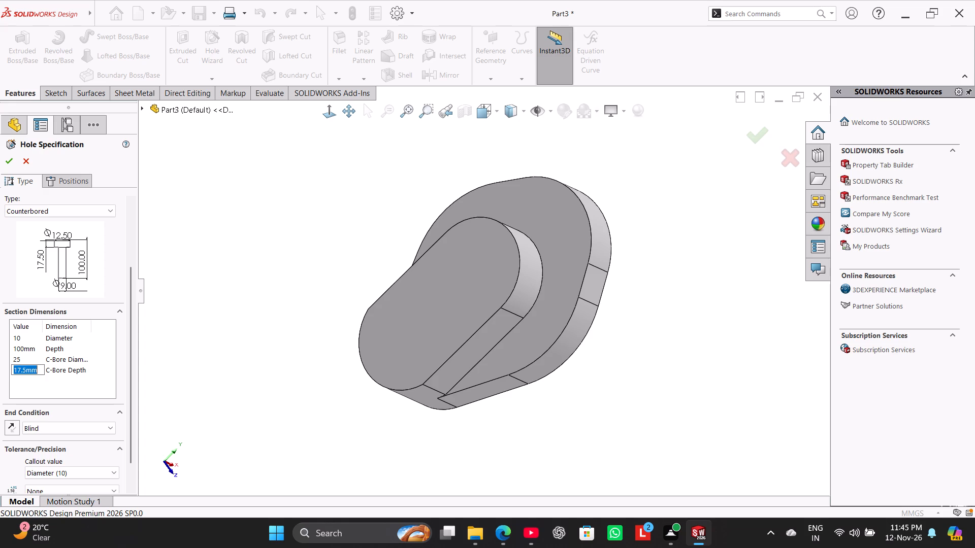
type("10")
key("Return")
Place the counterbored hole at the origin on the rear boss face, finish the feature and check it from both sides.
left_click(70, 184)
left_click(479, 252)
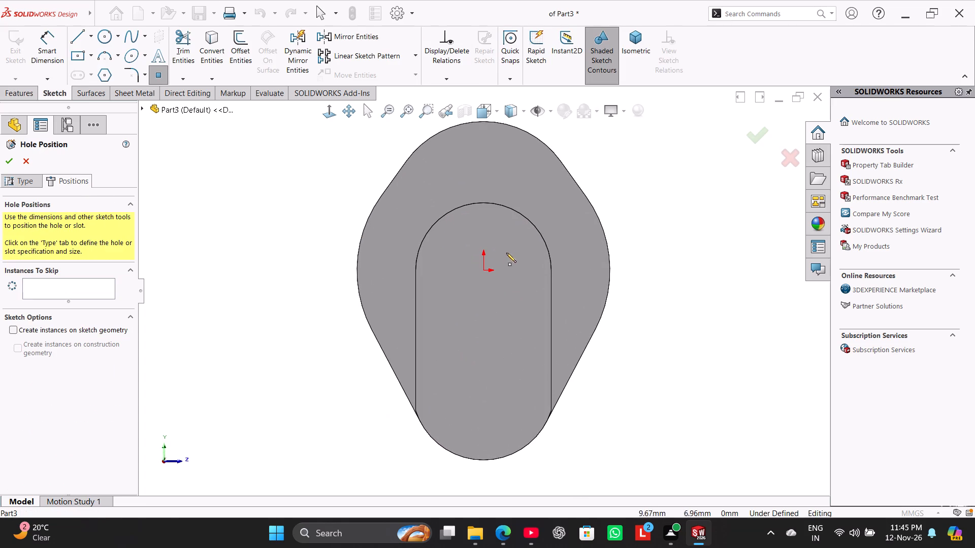
left_click(485, 268)
middle_click_drag(272, 305, 201, 300)
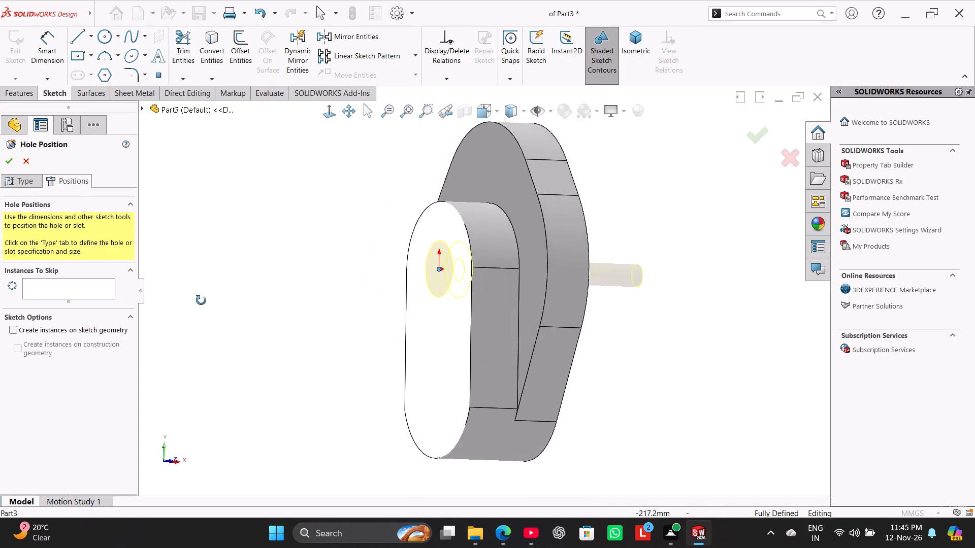
middle_click_drag(201, 300, 140, 317)
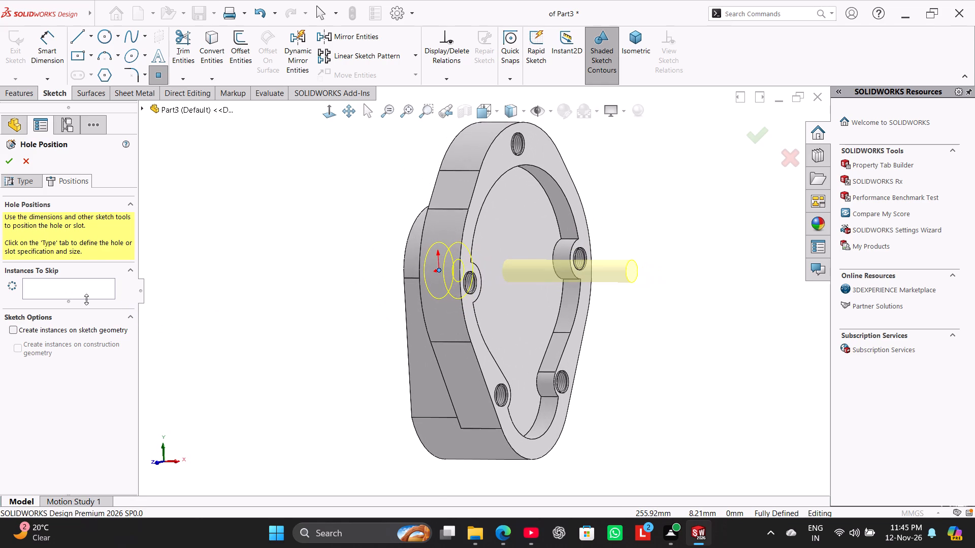
left_click(10, 160)
left_click(167, 205)
middle_click_drag(205, 239, 218, 248)
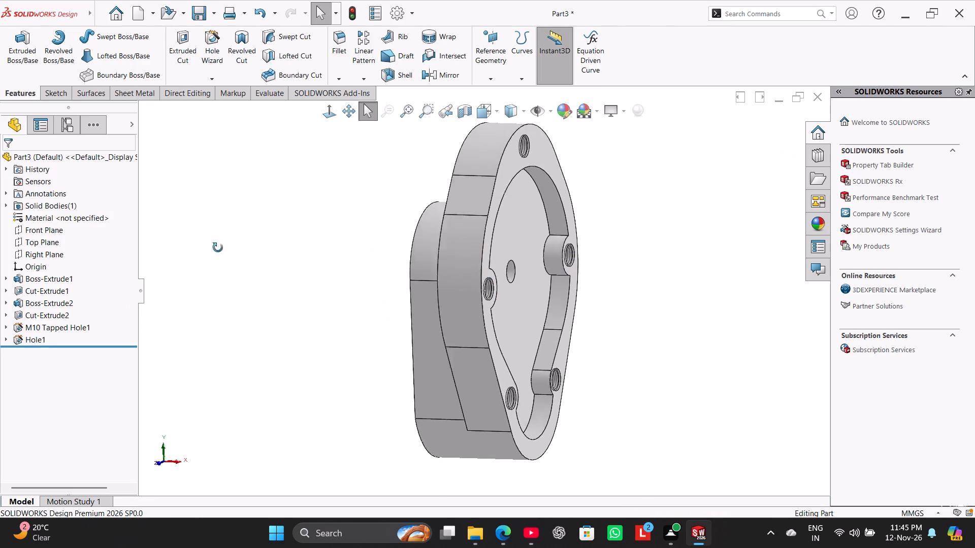
middle_click_drag(218, 248, 259, 263)
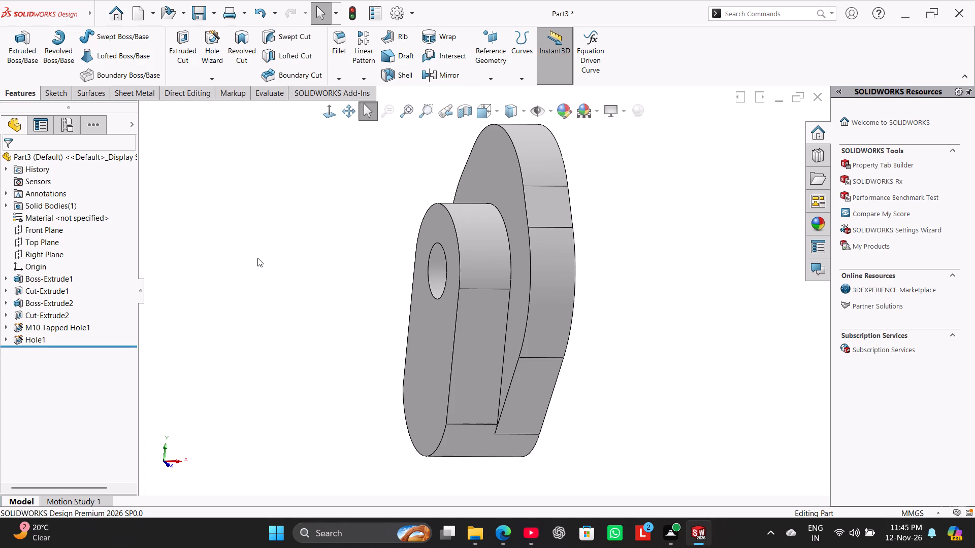
Set up a second counterbored legacy hole with 27.5 mm diameter, 45 mm counterbore diameter and 27.5 mm counterbore depth.
left_click(207, 54)
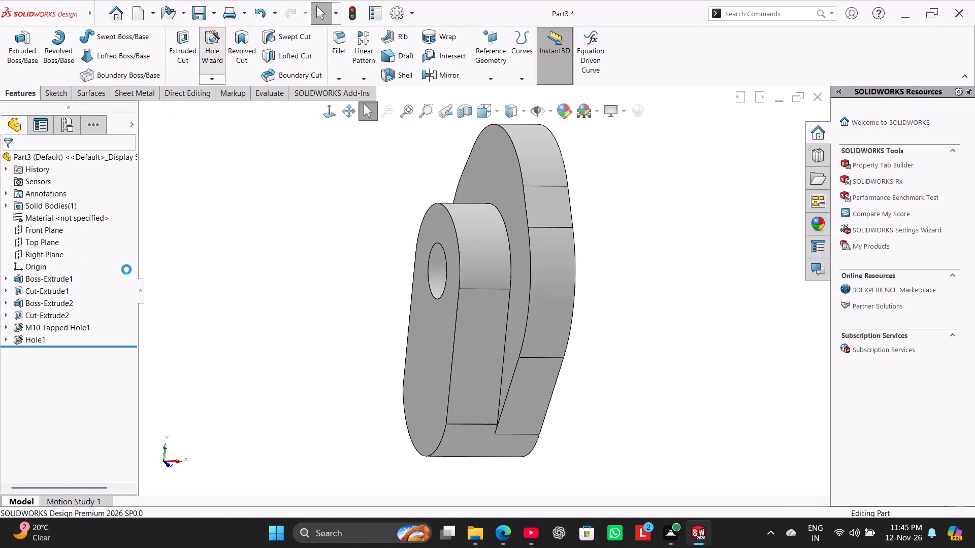
left_click(109, 298)
left_click(84, 368)
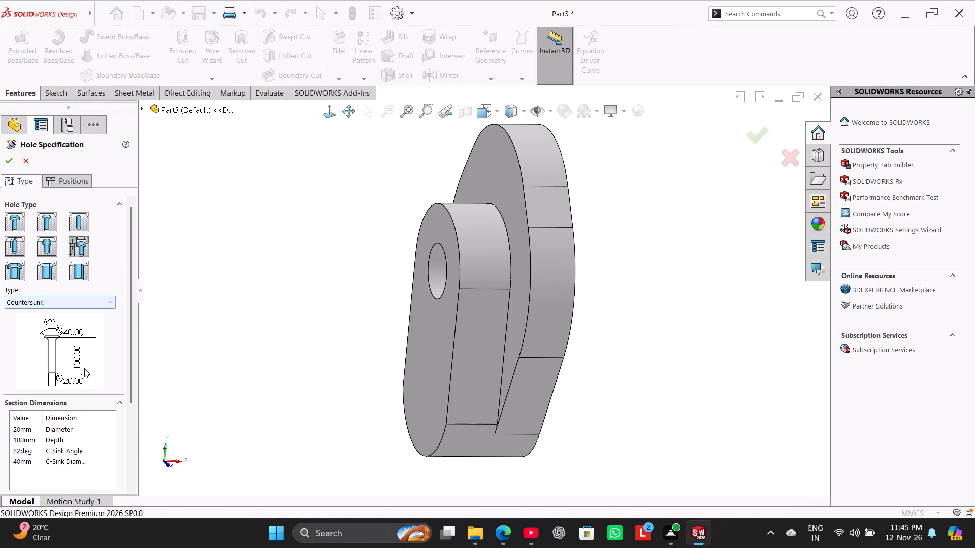
left_click(91, 304)
left_click(82, 370)
left_click_drag(133, 315, 130, 371)
double_click(30, 365)
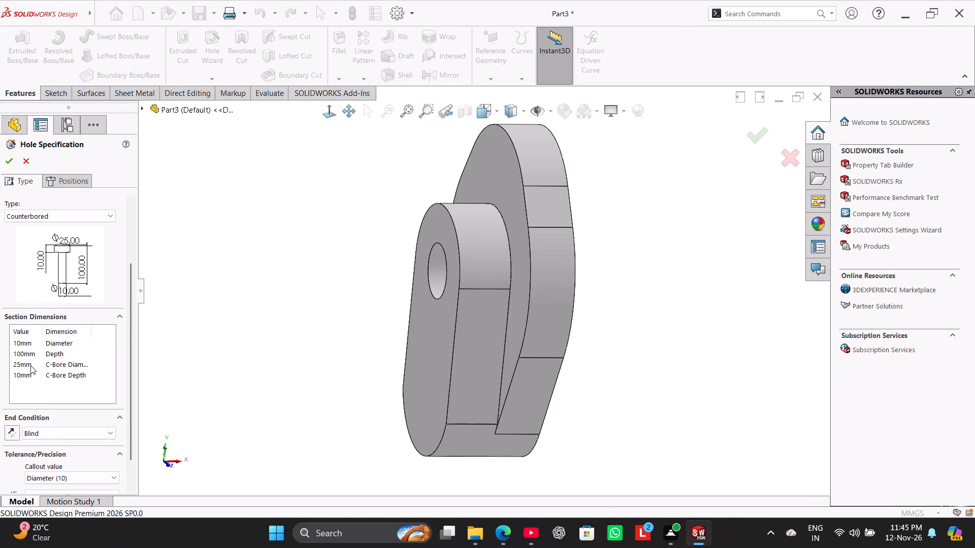
type("45")
key("Return")
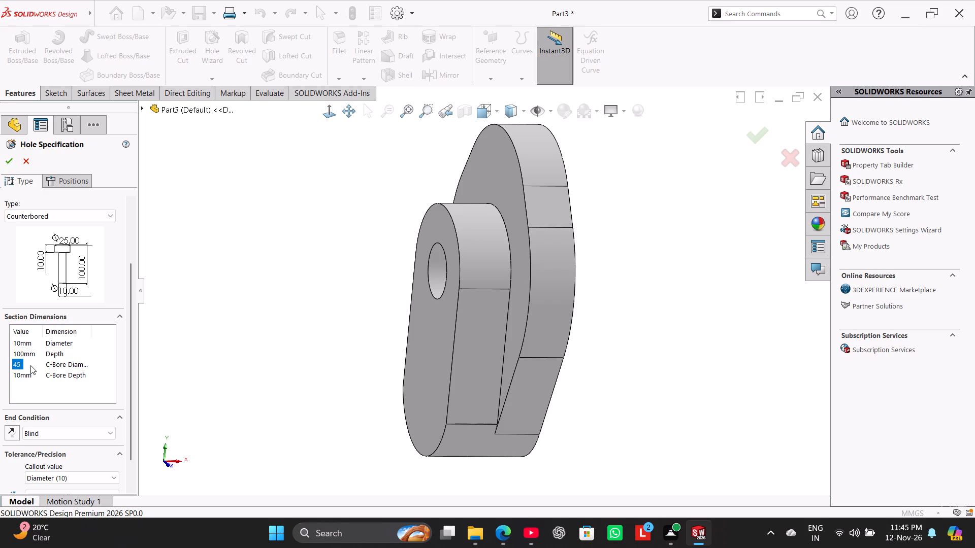
double_click(23, 344)
type("27.5")
key("Return")
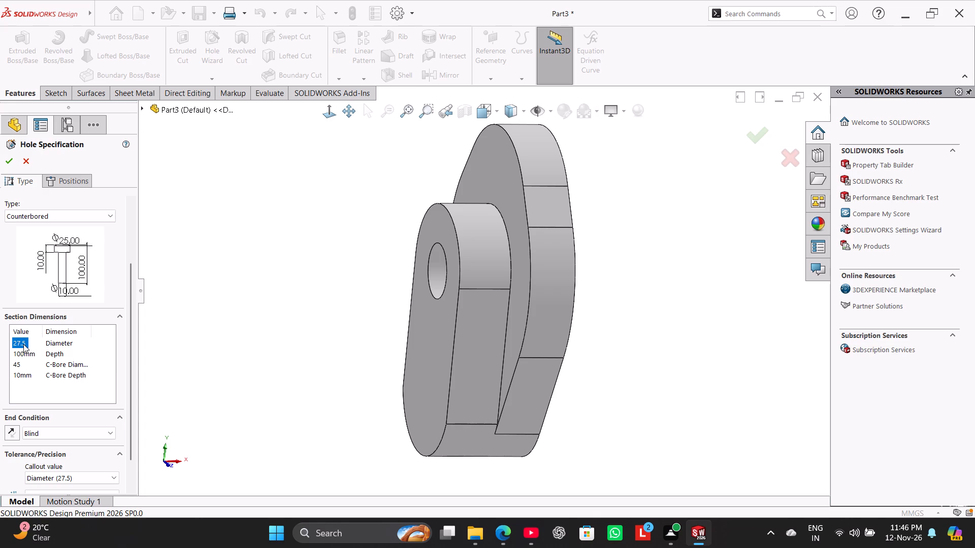
double_click(26, 376)
type("27.5")
key("Return")
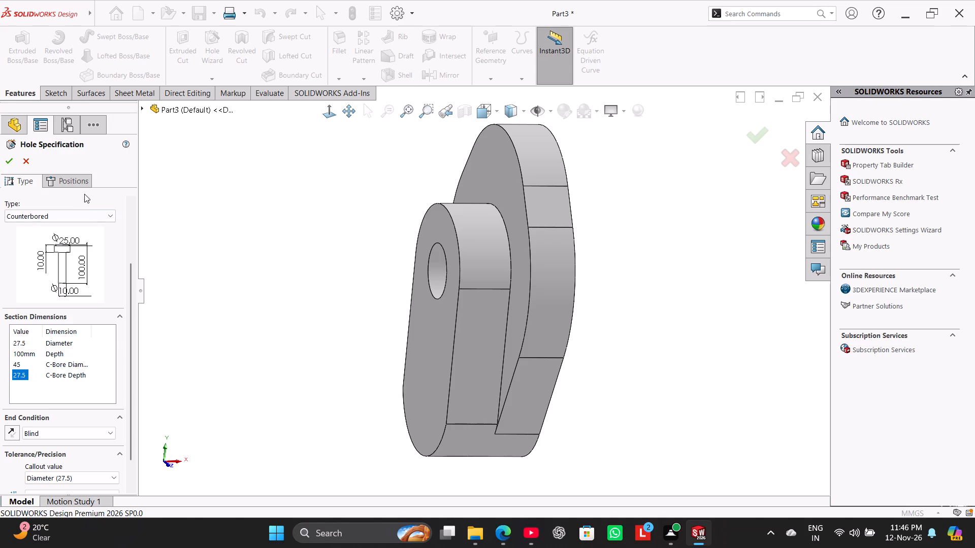
Place the larger counterbored hole at the centre of the rear boss's lower arc and finish the feature.
left_click(76, 181)
left_click(432, 391)
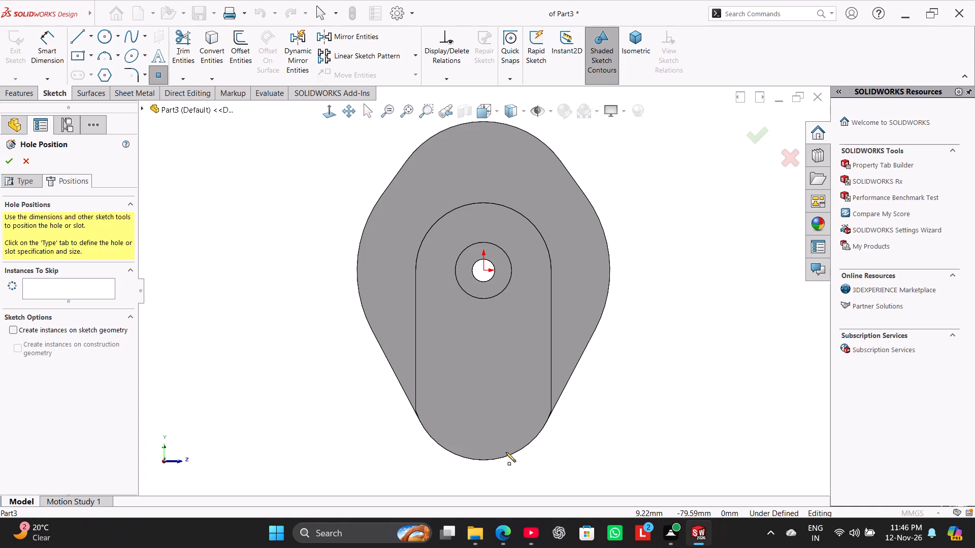
left_click(482, 388)
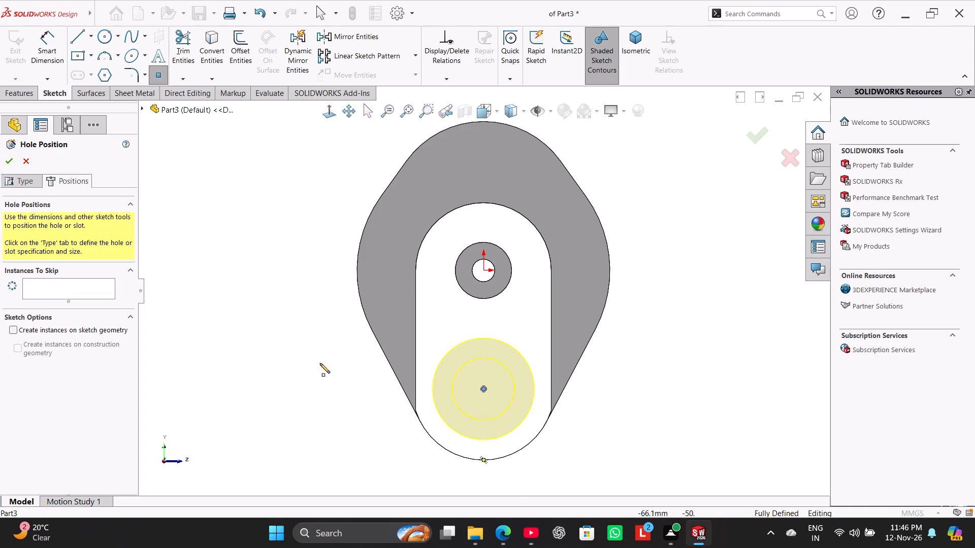
middle_click_drag(319, 362, 150, 322)
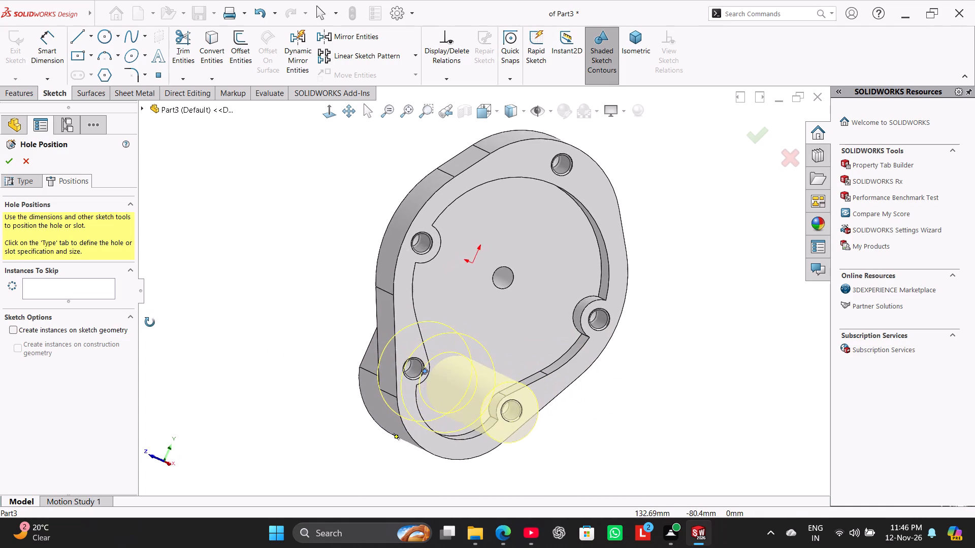
middle_click_drag(150, 322, 178, 375)
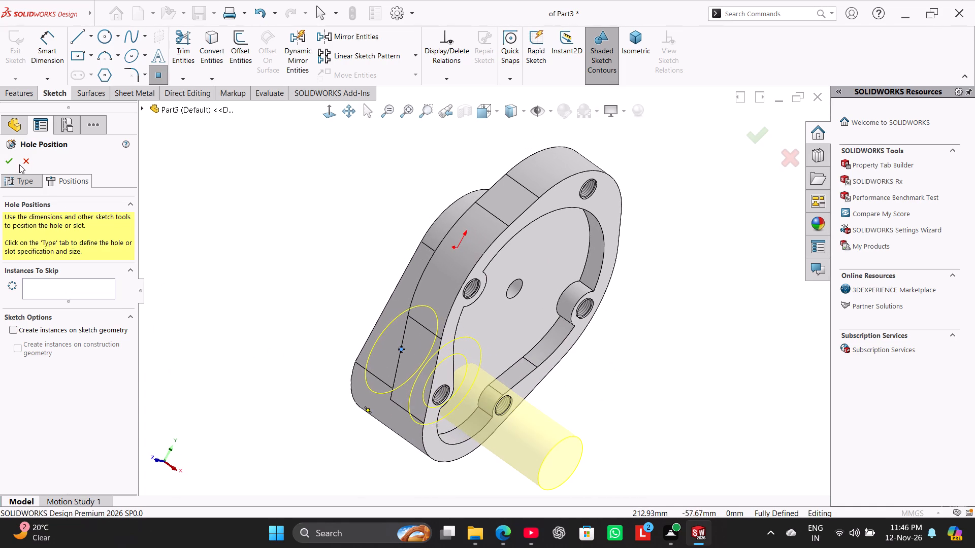
left_click(14, 159)
left_click(244, 248)
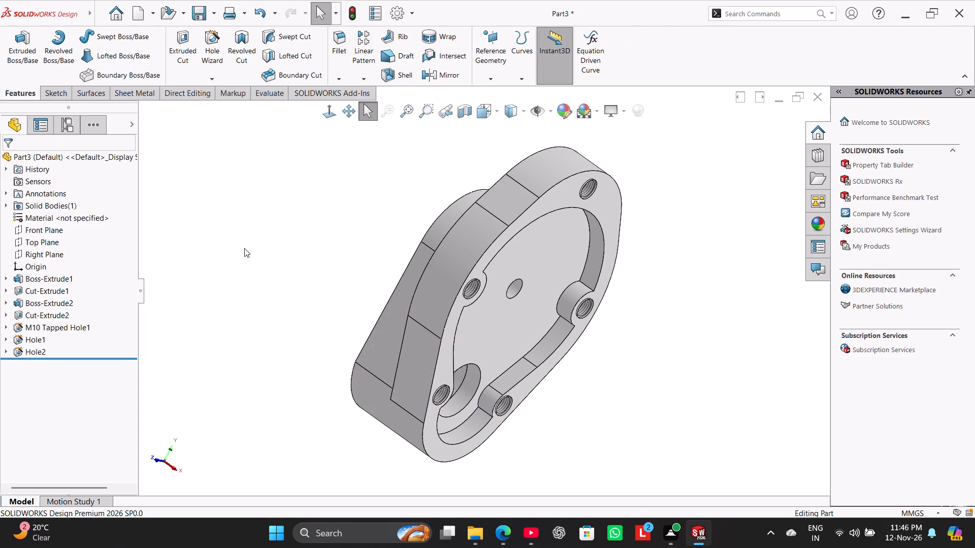
middle_click_drag(254, 262, 234, 255)
Examine both counterbored holes in a section view on the Front Plane, close the section and inspect the part in isometric view.
right_click_drag(237, 312, 336, 264)
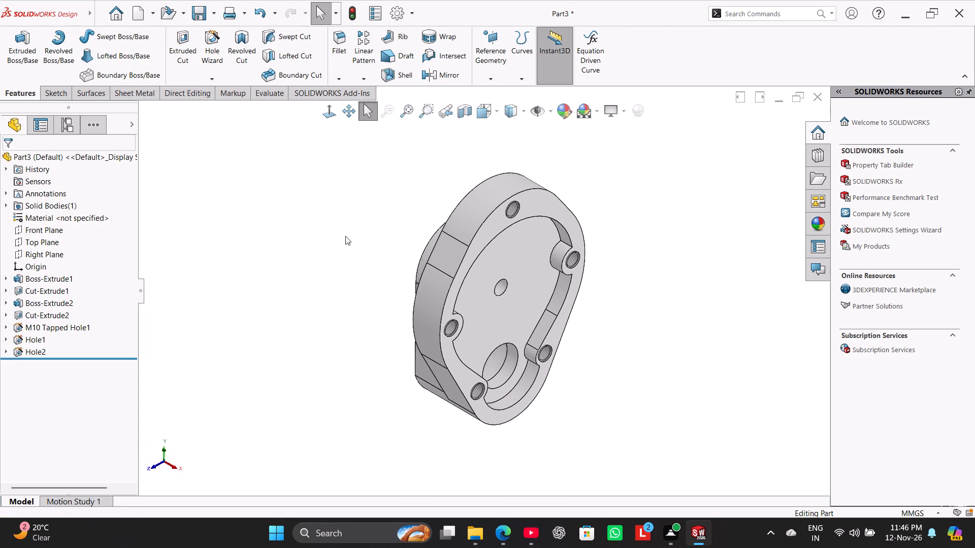
left_click(467, 106)
left_click(331, 115)
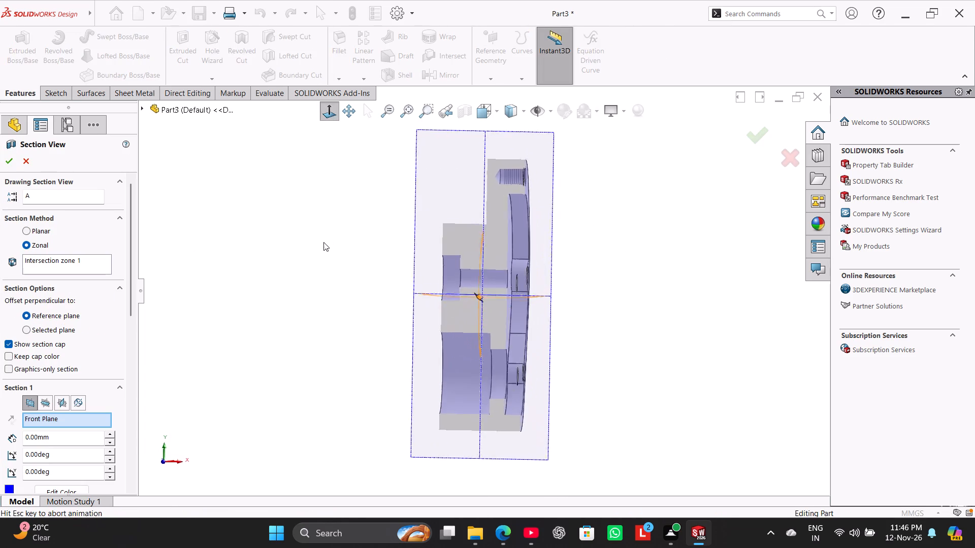
left_click(323, 242)
left_click(11, 158)
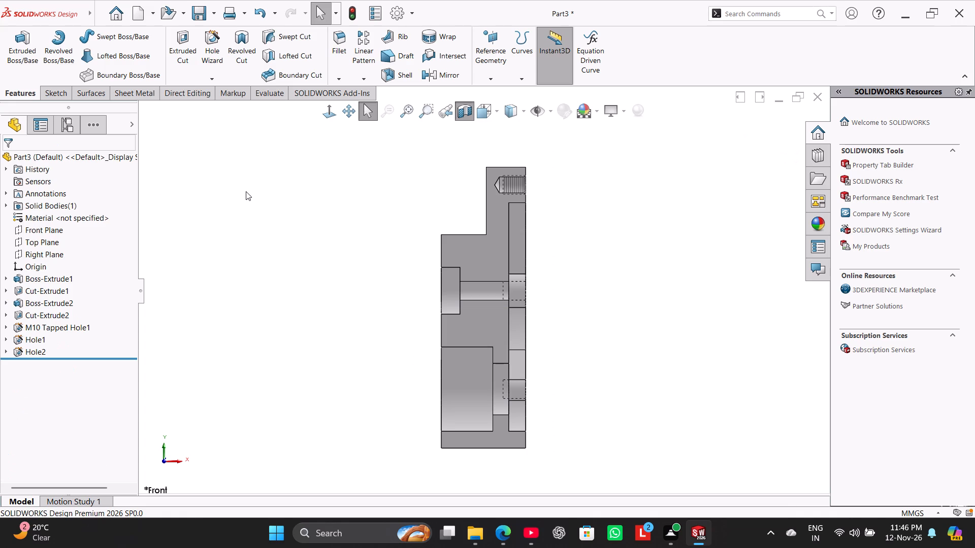
right_click_drag(255, 258, 307, 196)
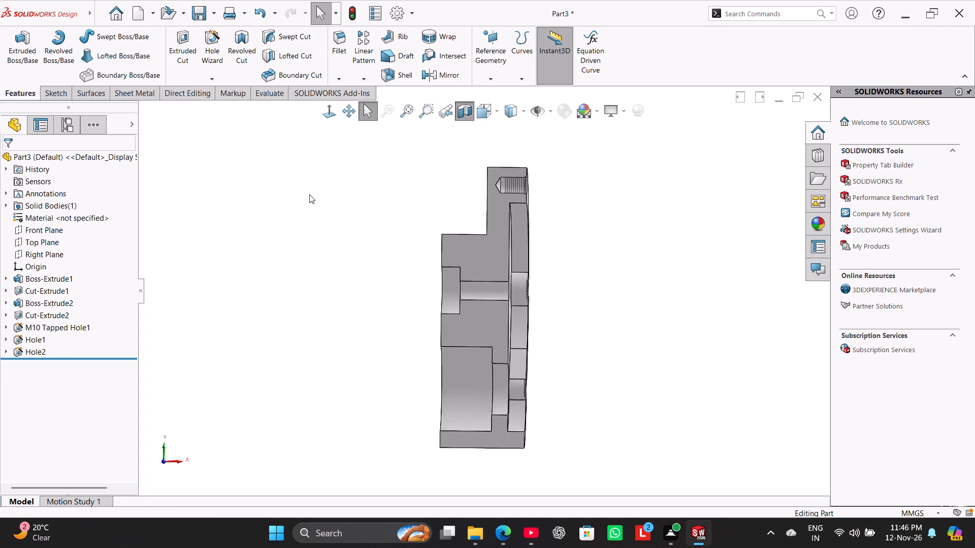
left_click(275, 254)
left_click(458, 115)
right_click_drag(340, 298, 497, 189)
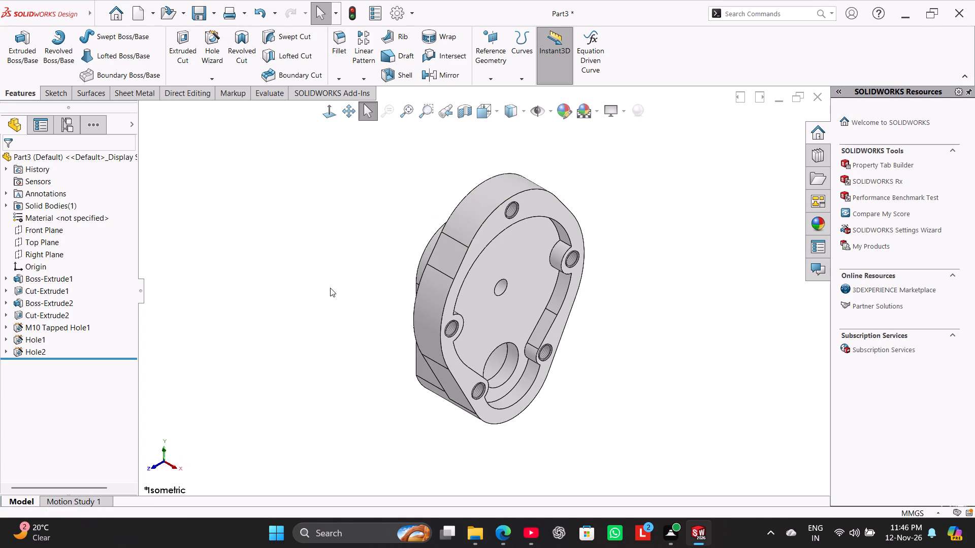
middle_click_drag(349, 279, 343, 261)
middle_click_drag(343, 261, 345, 248)
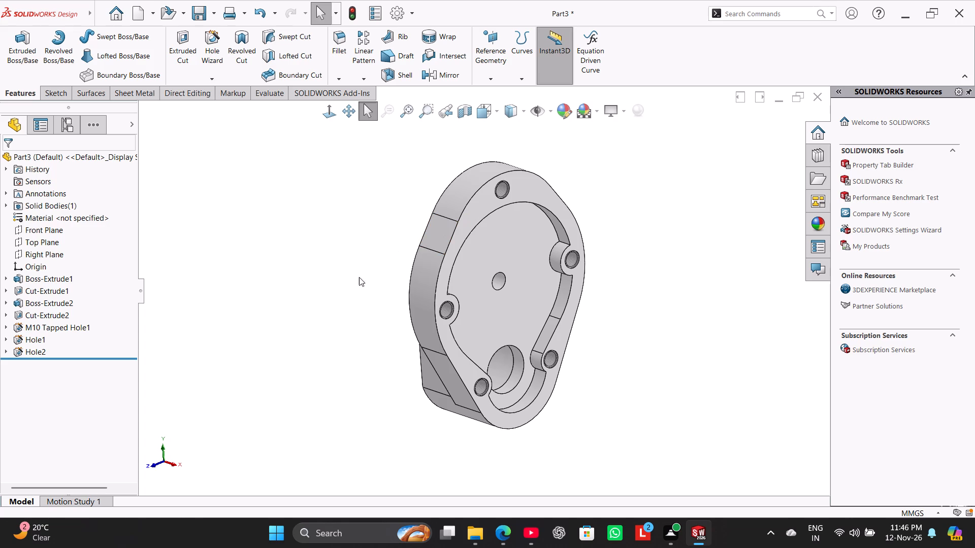
right_click_drag(345, 283, 404, 213)
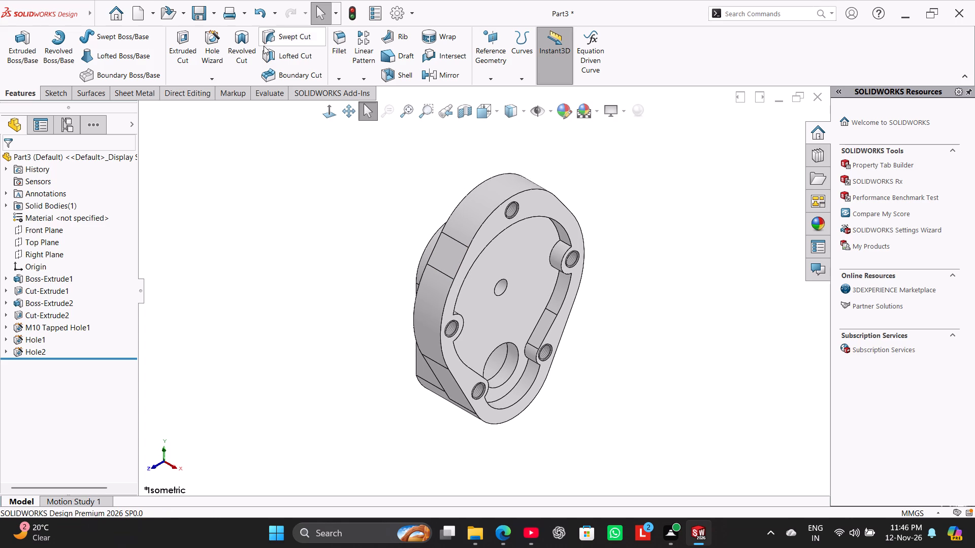
Start saving the part, switch to File Explorer and copy the name of the egg-shaped cover plate folder in Fuji tasks.
left_click(214, 9)
left_click(230, 45)
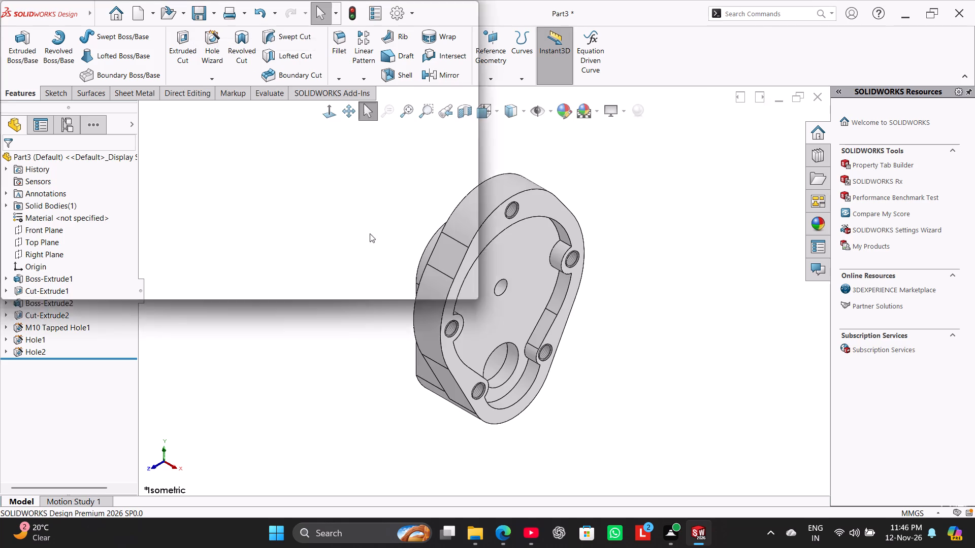
left_click(472, 530)
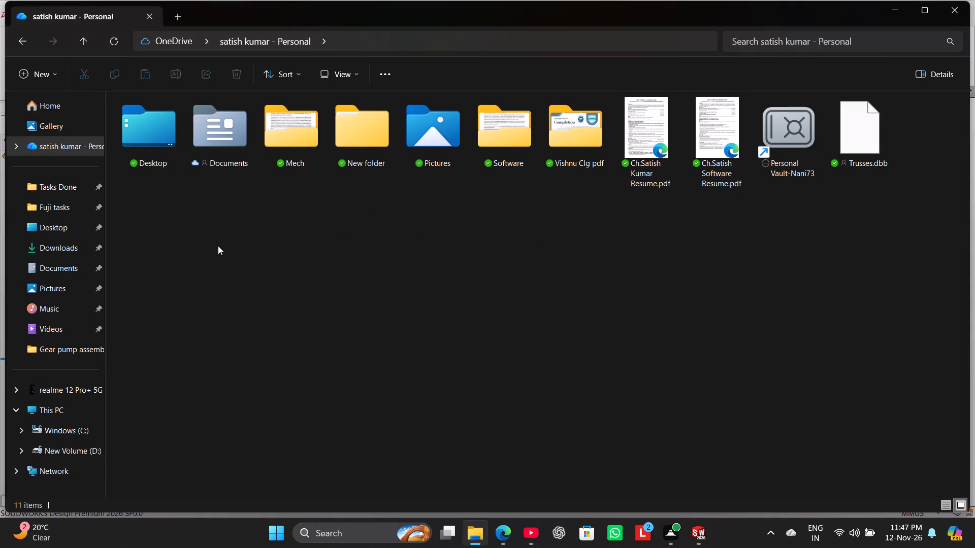
left_click(67, 208)
left_click(144, 144)
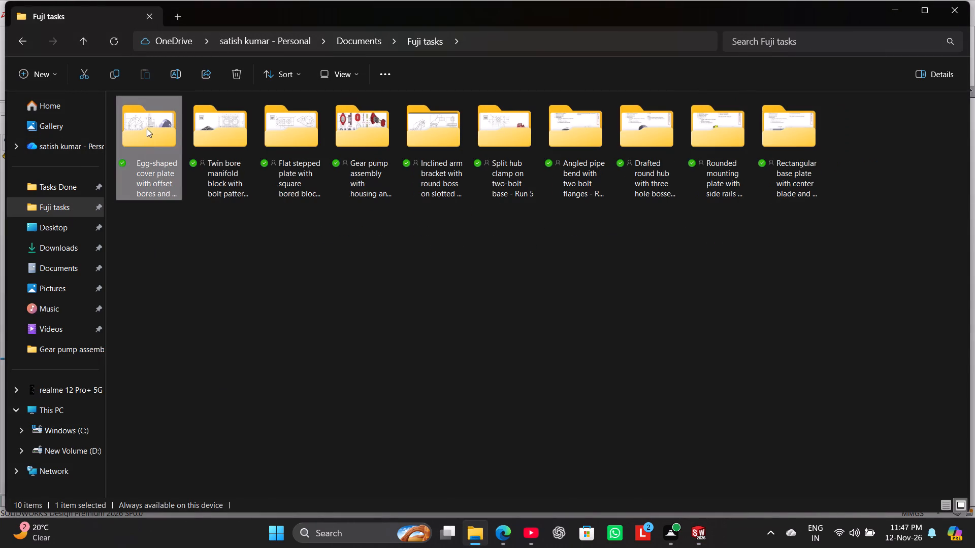
left_click(179, 71)
key("ctrl+c")
left_click(544, 367)
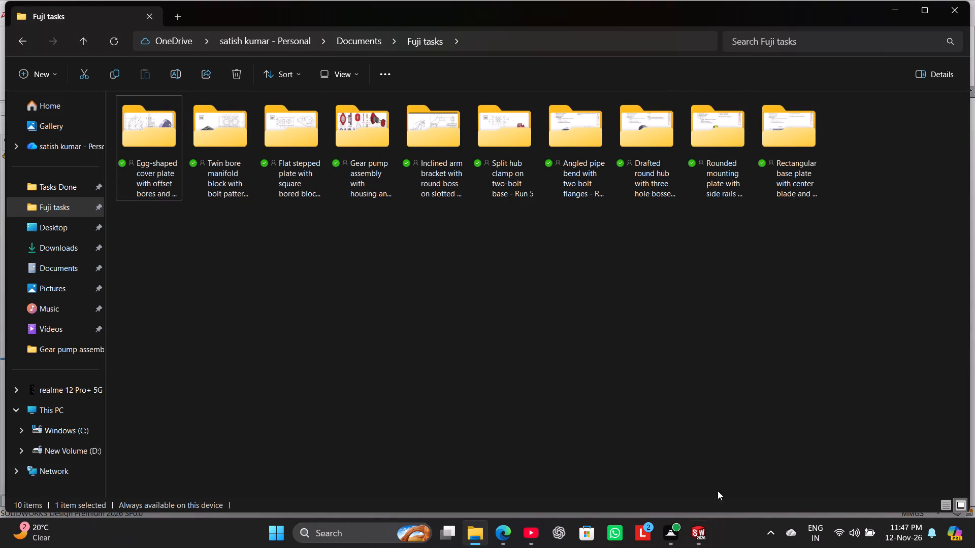
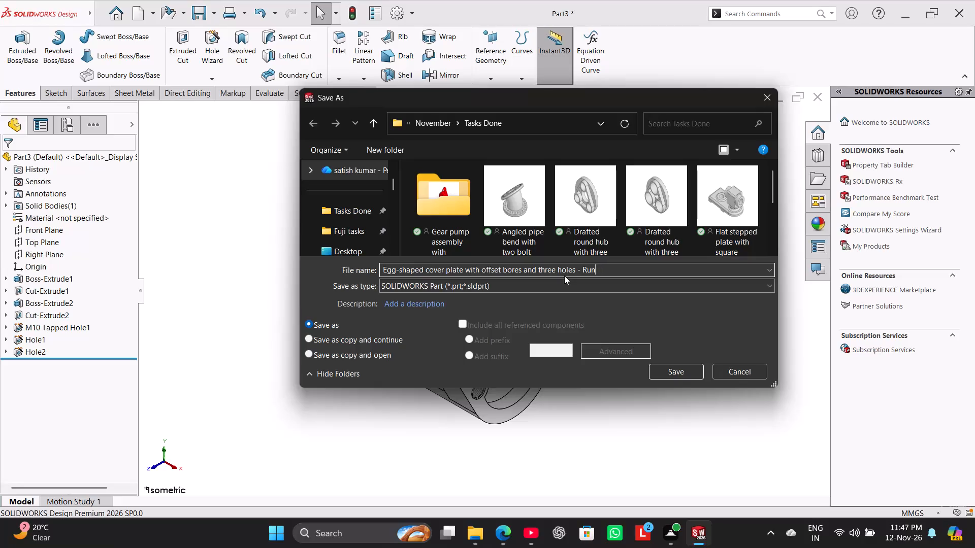
Save the part in Tasks Done as "Egg-shaped cover plate with offset bores and three holes", dropping the trailing "- Run" from the name.
key("BackSpace")
key("BackSpace")
key("BackSpace")
key("BackSpace")
key("BackSpace")
key("BackSpace")
key("ctrl+a")
key("ctrl+c")
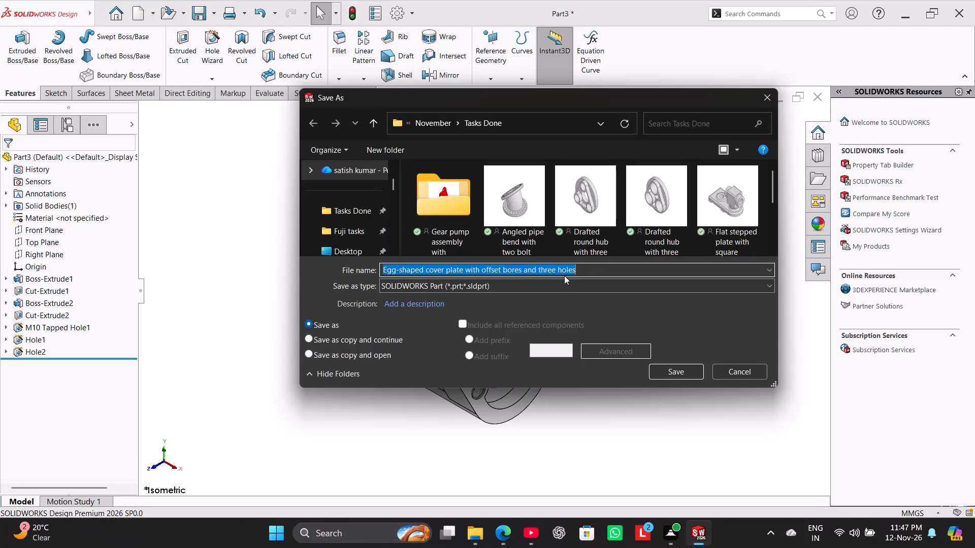
left_click(675, 366)
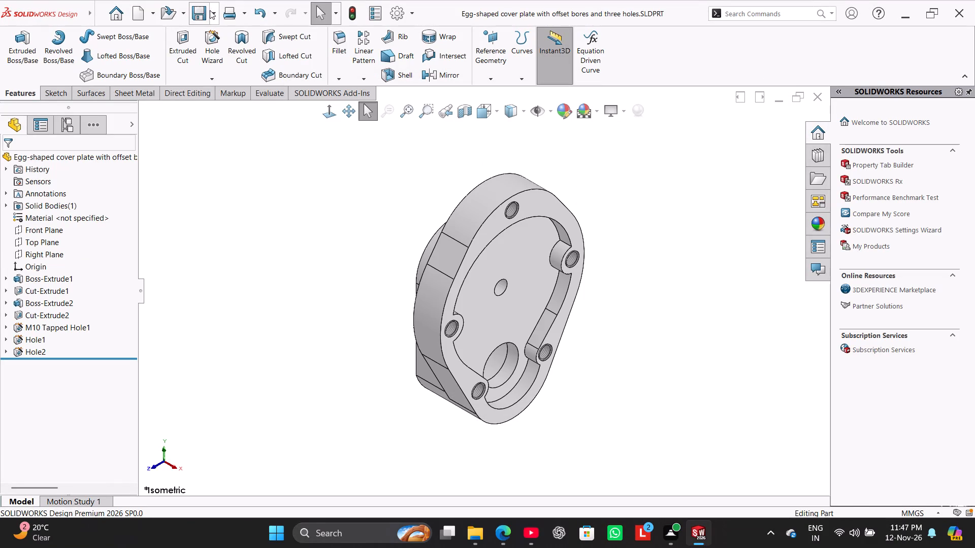
Save a PDF copy of the part in Tasks Done under the same file name.
left_click(210, 10)
left_click(217, 45)
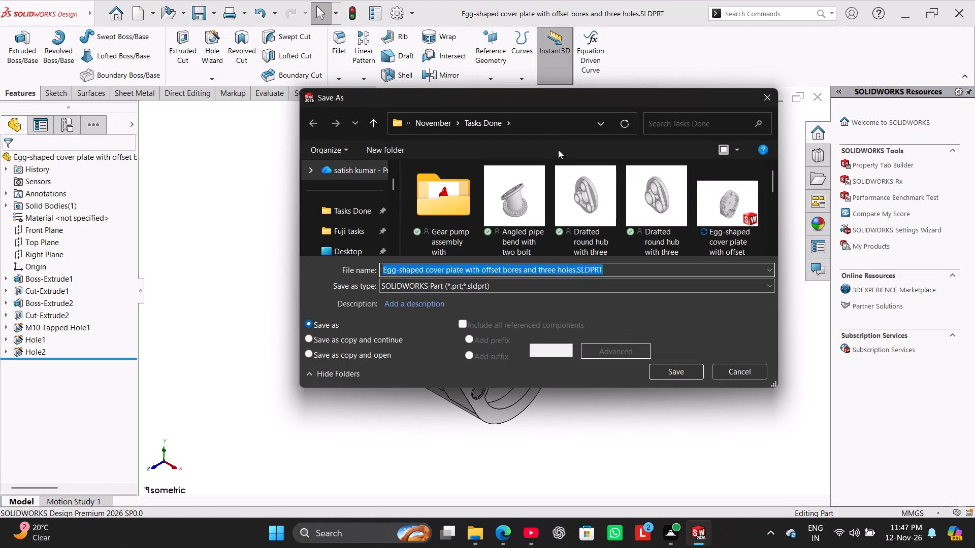
left_click(585, 287)
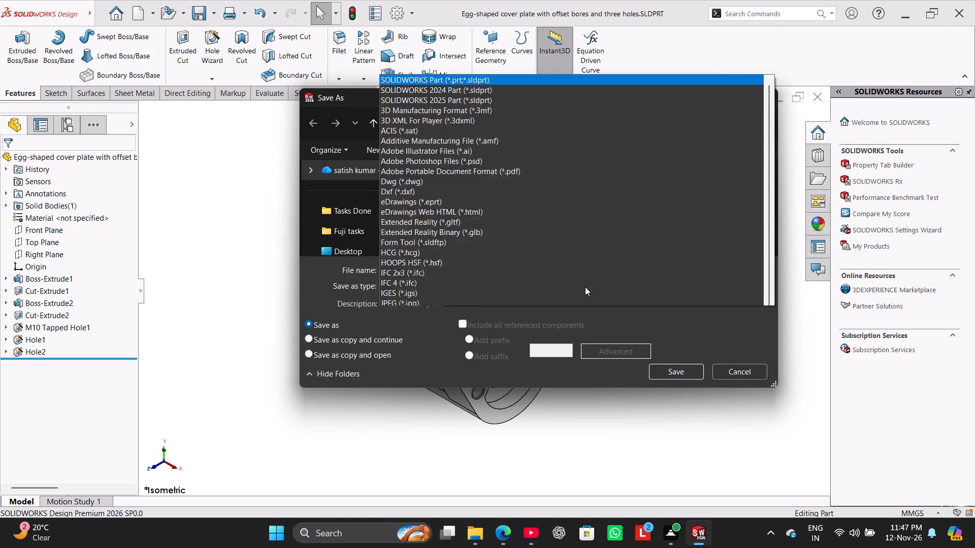
left_click(556, 98)
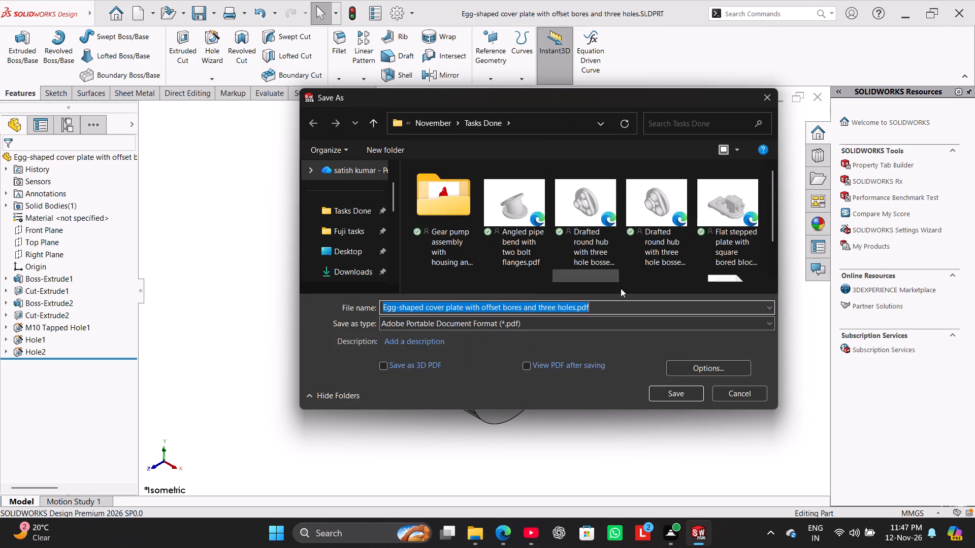
left_click(670, 390)
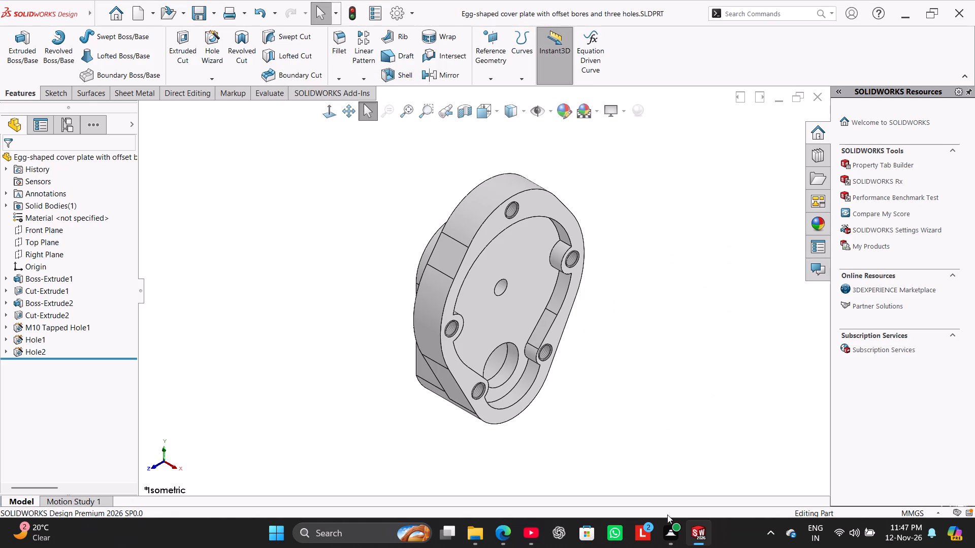
Close the egg-shaped cover plate part.
left_click(811, 98)
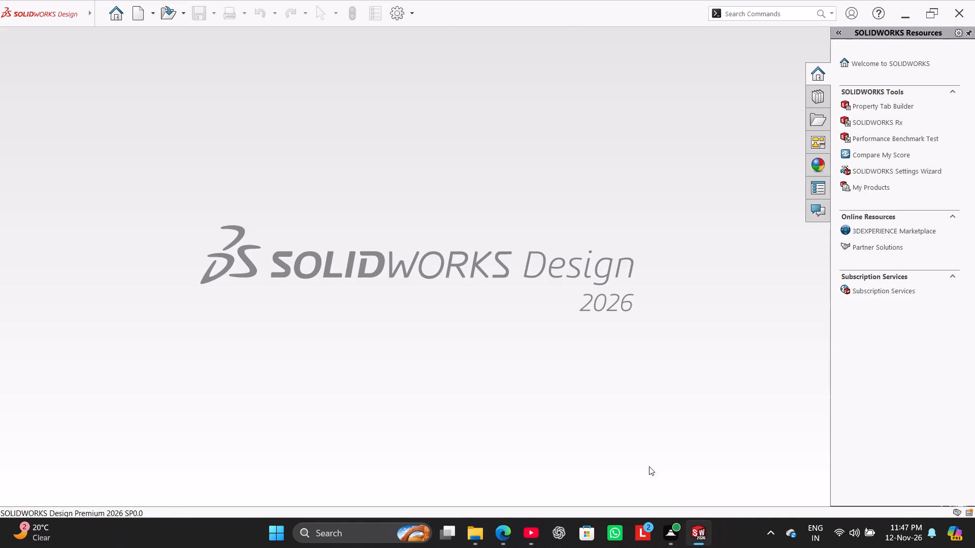